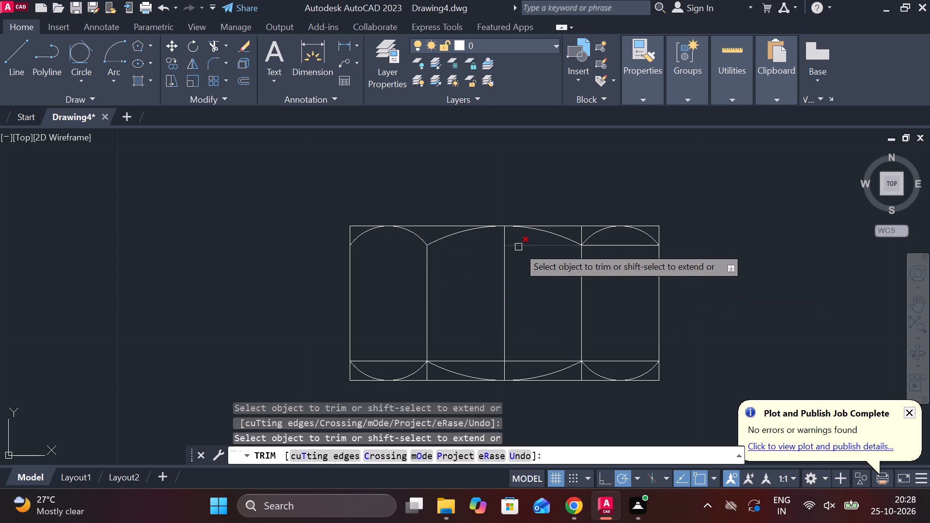
Trim the remaining segments of the nut's upper horizontal construction line and the vertical stub above it.
click(518, 247)
click(606, 243)
click(581, 236)
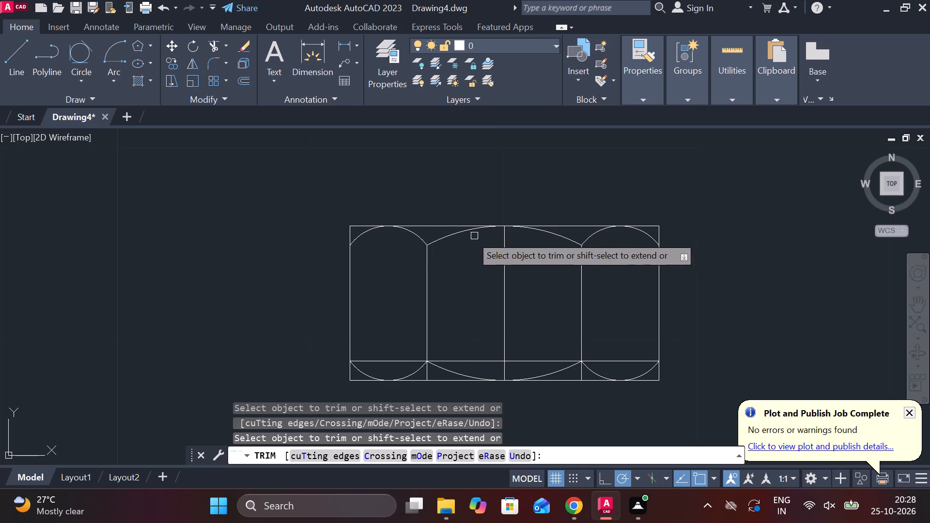
Trim the nut's square outer corners outside the chamfer arcs and the inner vertical stubs below the lower arcs.
click(351, 228)
click(362, 228)
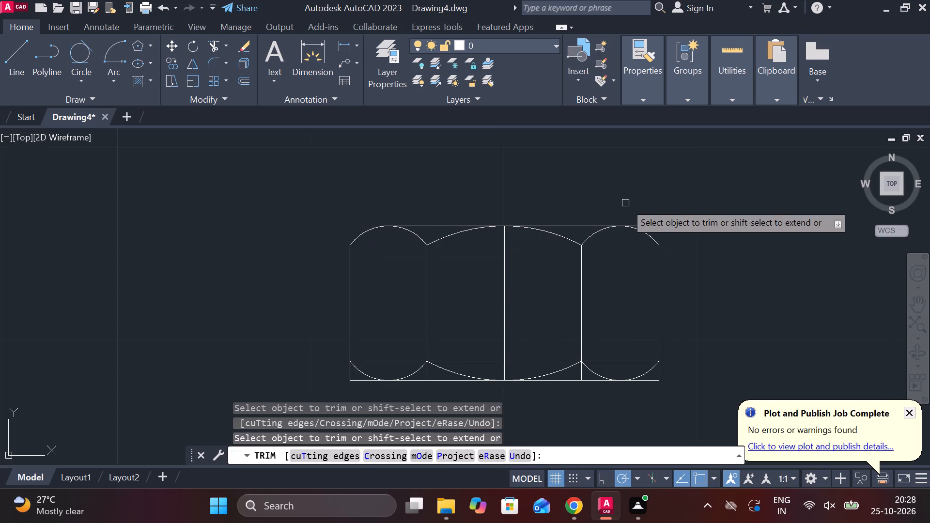
double_click(658, 224)
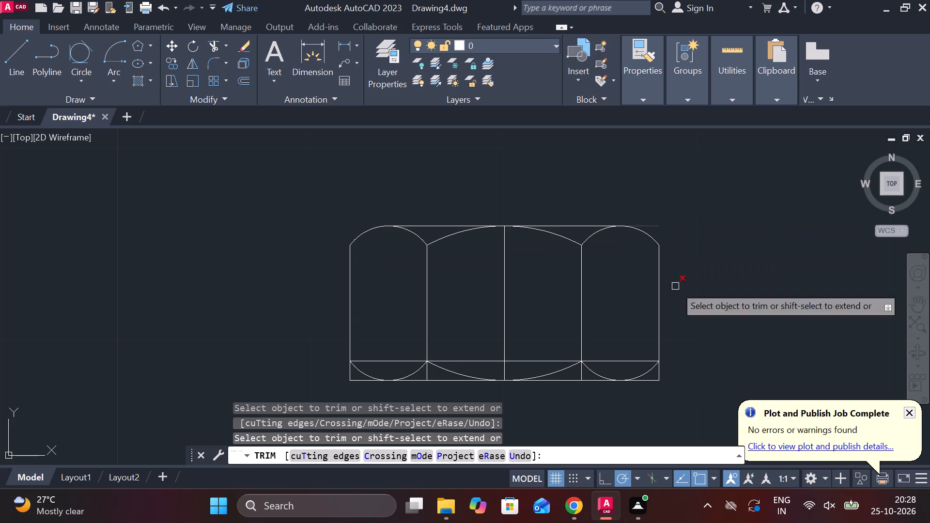
click(662, 371)
click(658, 379)
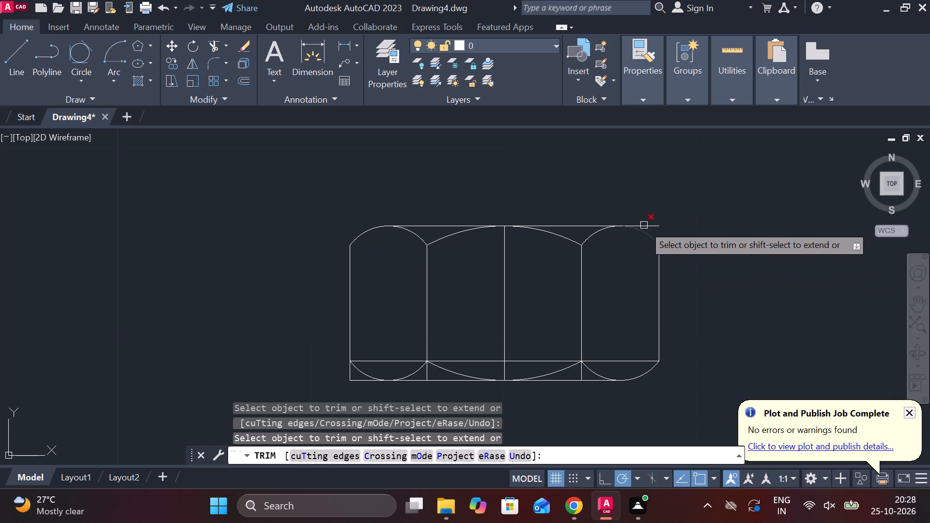
click(648, 224)
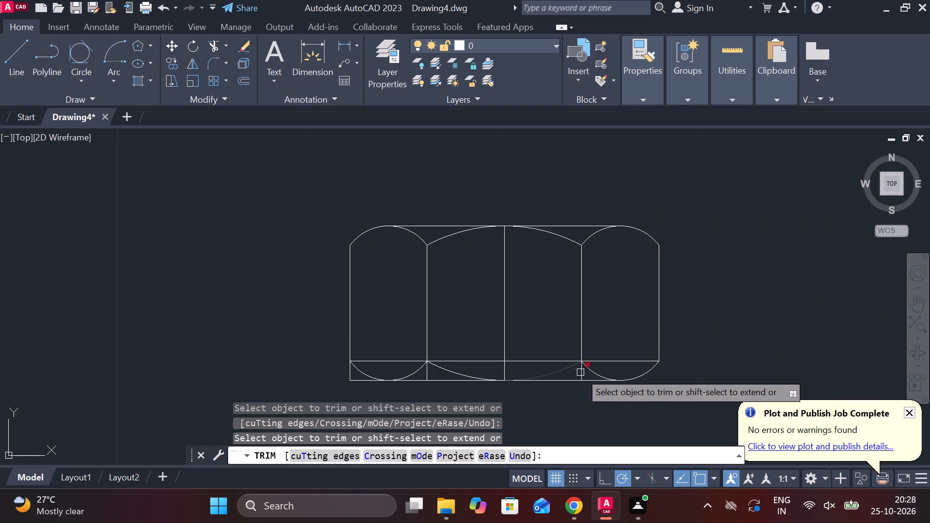
click(582, 372)
click(426, 375)
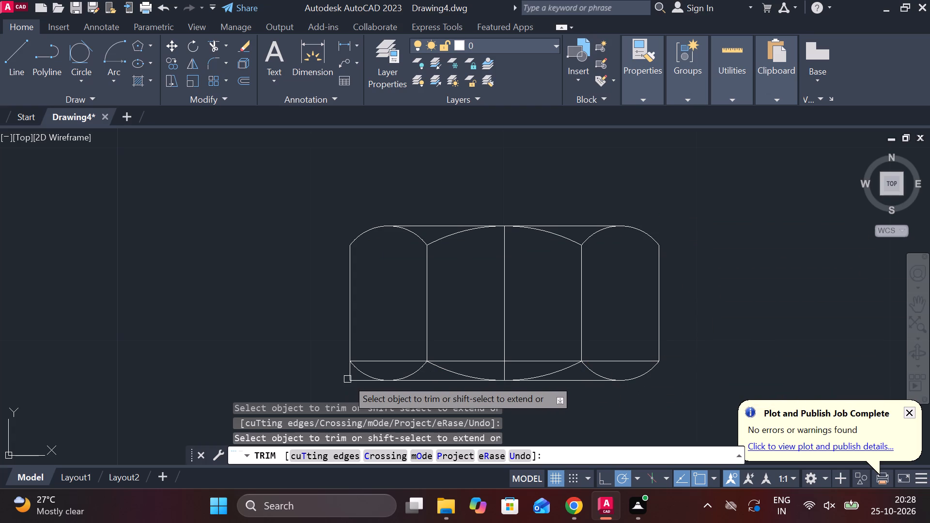
click(347, 379)
click(348, 379)
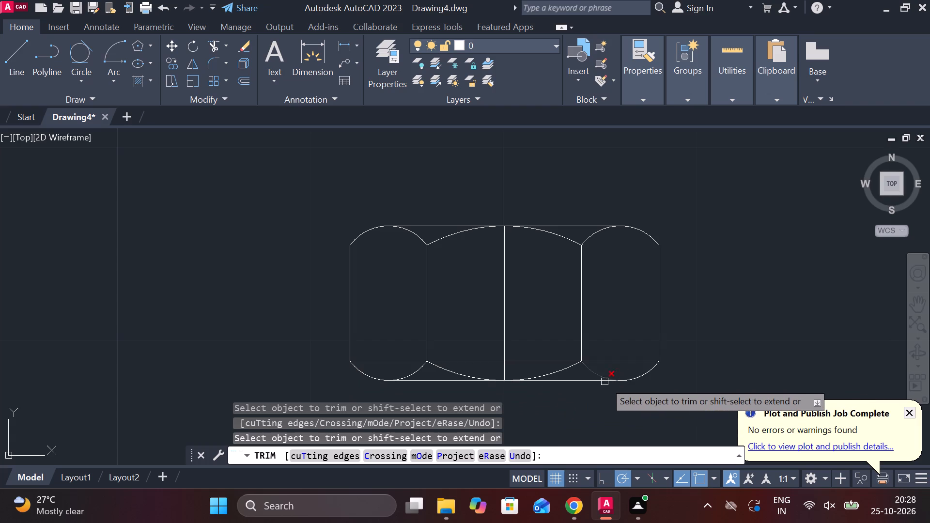
Trim away the nut's lower horizontal construction line between the outer edges.
click(531, 362)
click(629, 357)
click(624, 362)
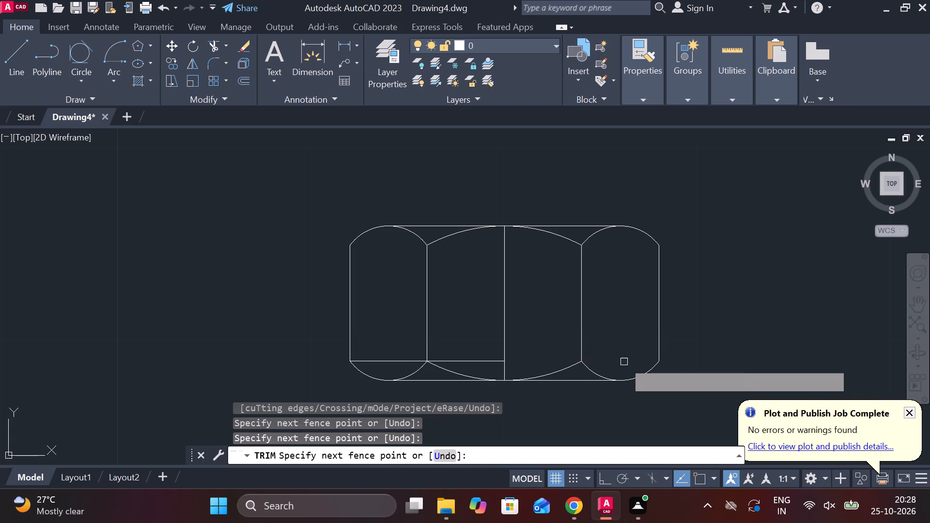
click(486, 361)
click(403, 358)
scroll(403, 352, down, 1)
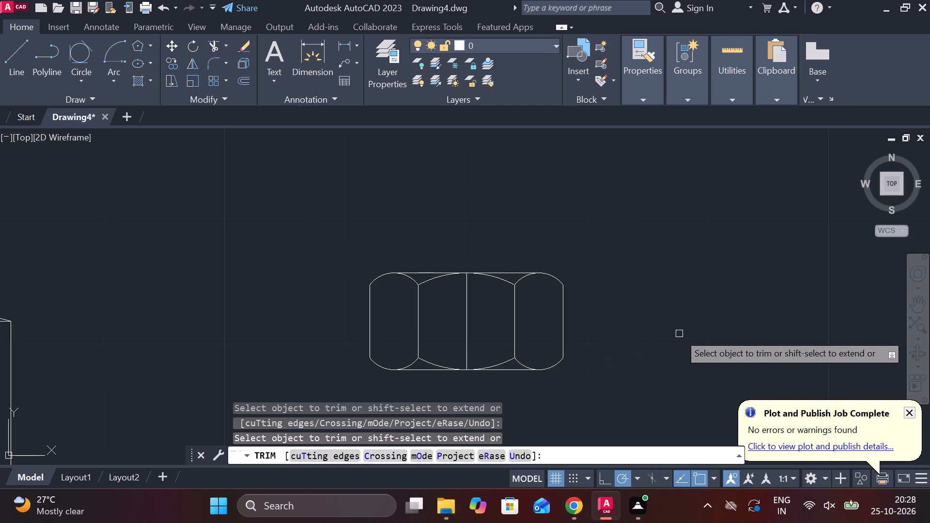
key(Escape)
Copy the complete nut to a free spot above and to the right of the original.
drag(336, 252, 340, 263)
click(635, 385)
text(CO)
key(Return)
click(639, 339)
click(743, 192)
key(Escape)
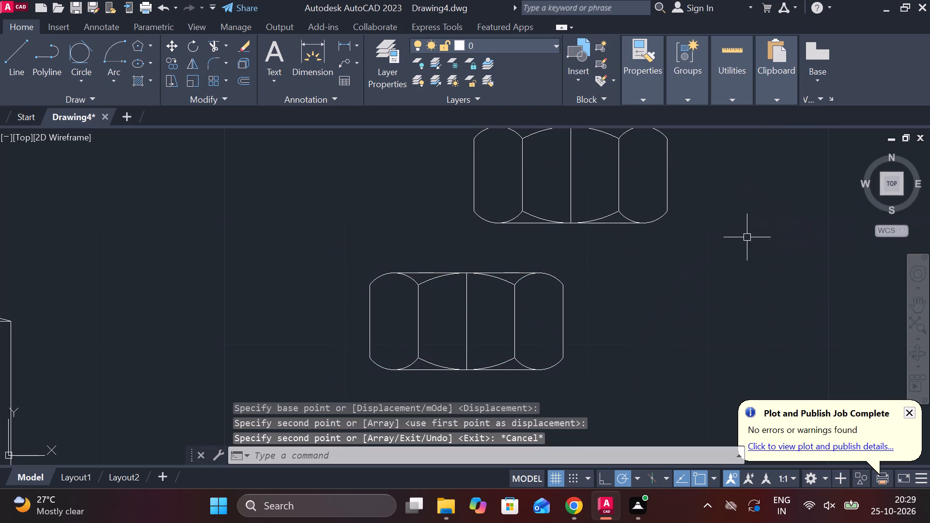
Move the original nut by its top centre onto the bolt shaft's centreline, a short distance below the shaft's rounded end.
scroll(571, 300, down, 2)
click(530, 305)
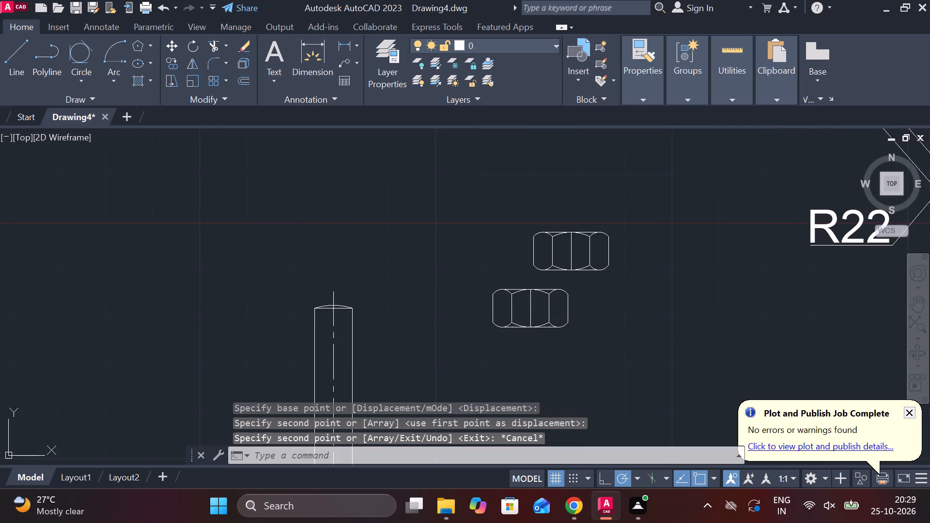
key(Escape)
click(477, 282)
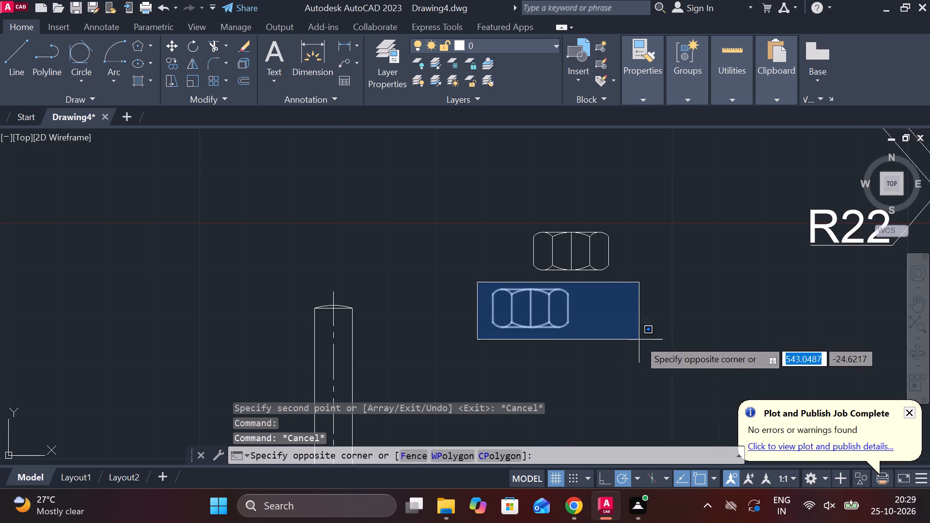
click(639, 339)
key(m)
key(Return)
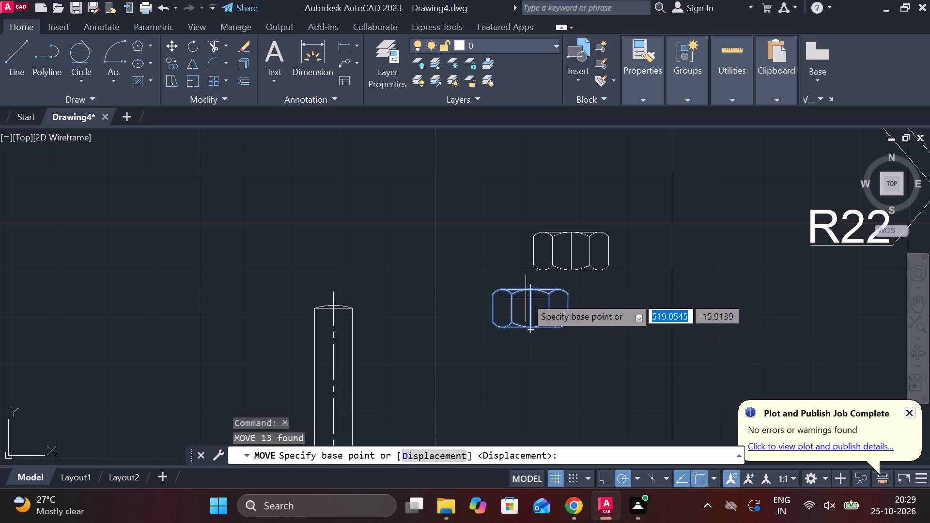
click(526, 293)
middle_drag(328, 339, 383, 302)
scroll(384, 306, up, 2)
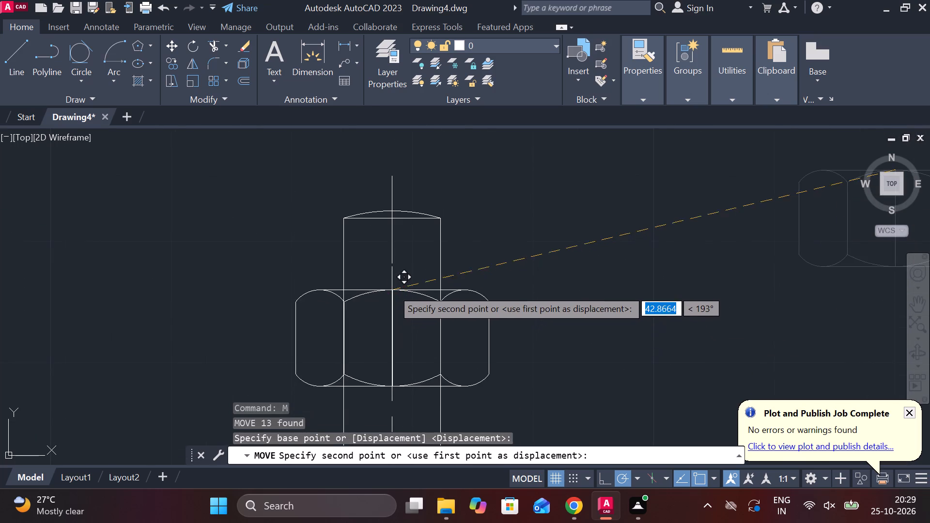
click(390, 281)
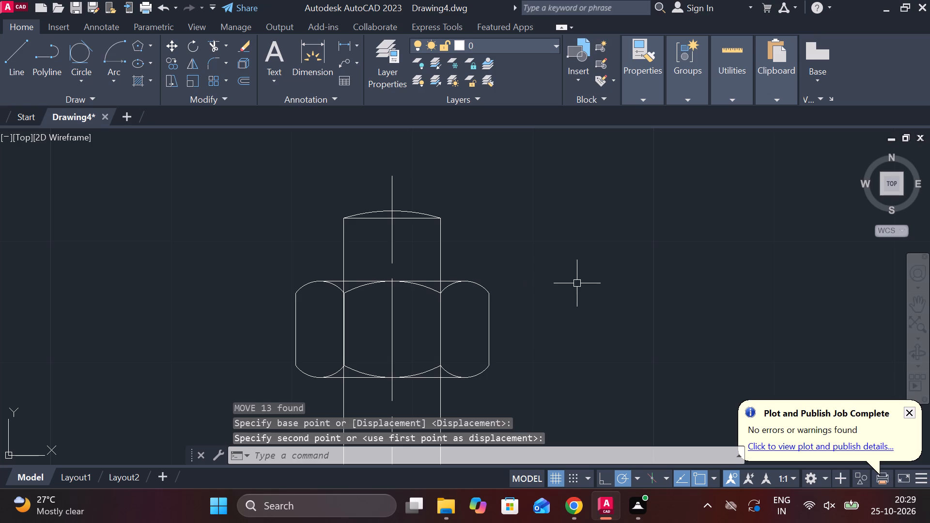
key(Escape)
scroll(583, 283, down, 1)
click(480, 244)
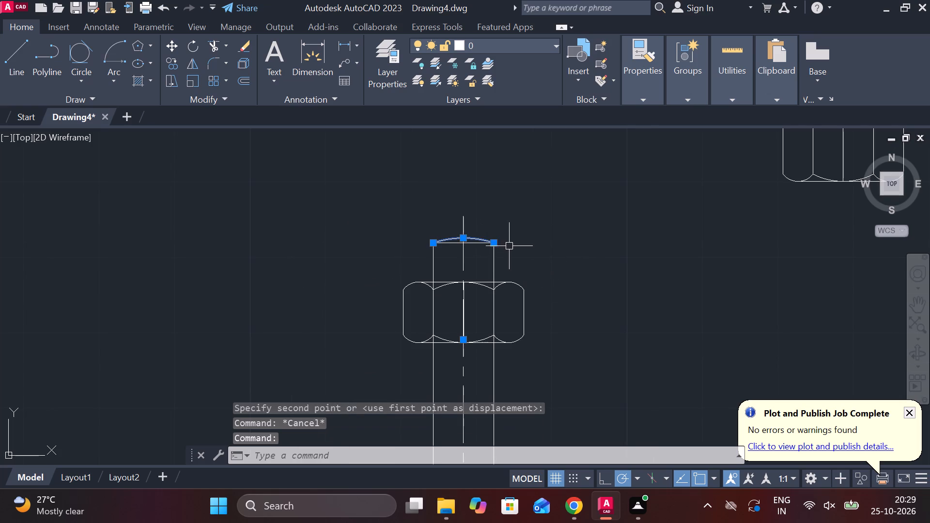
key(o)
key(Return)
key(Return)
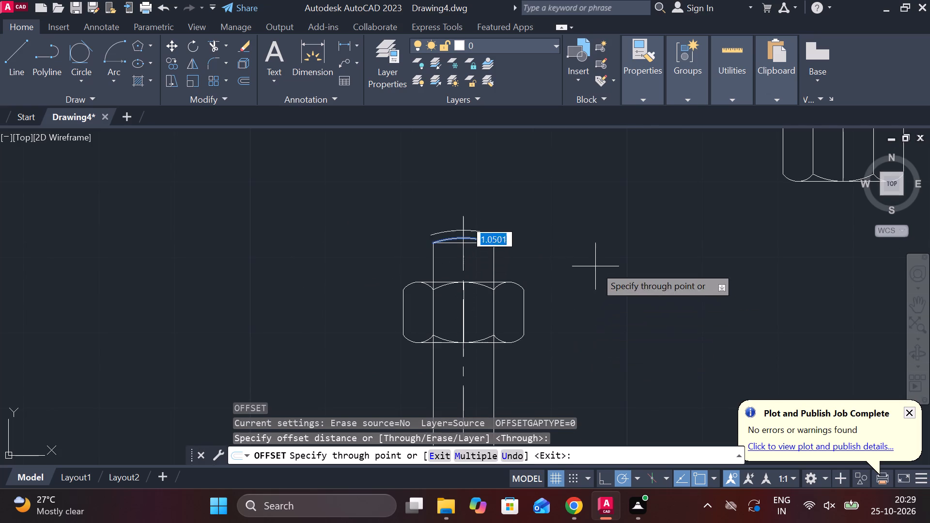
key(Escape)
Offset the horizontal line at the top of the bolt shaft downward by 35.
scroll(465, 237, up, 1)
click(473, 247)
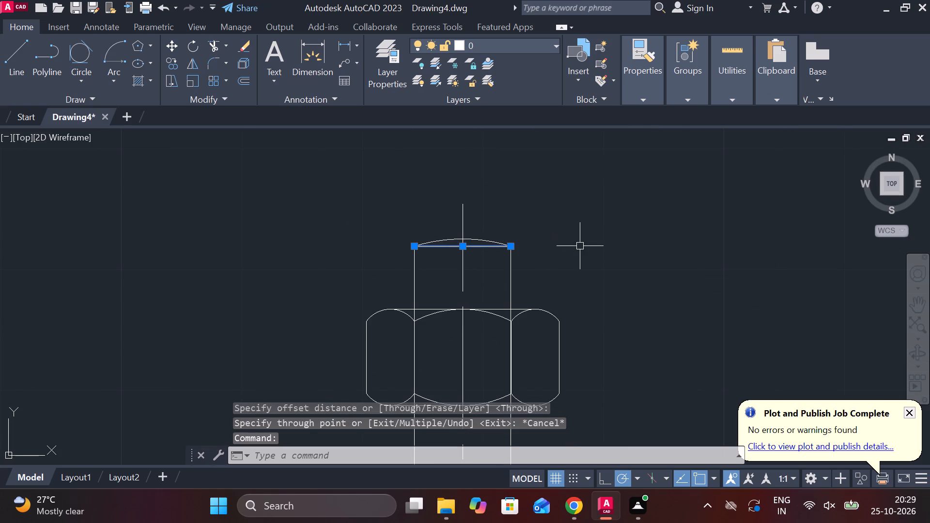
key(o)
key(Return)
key(Return)
middle_drag(589, 287, 556, 161)
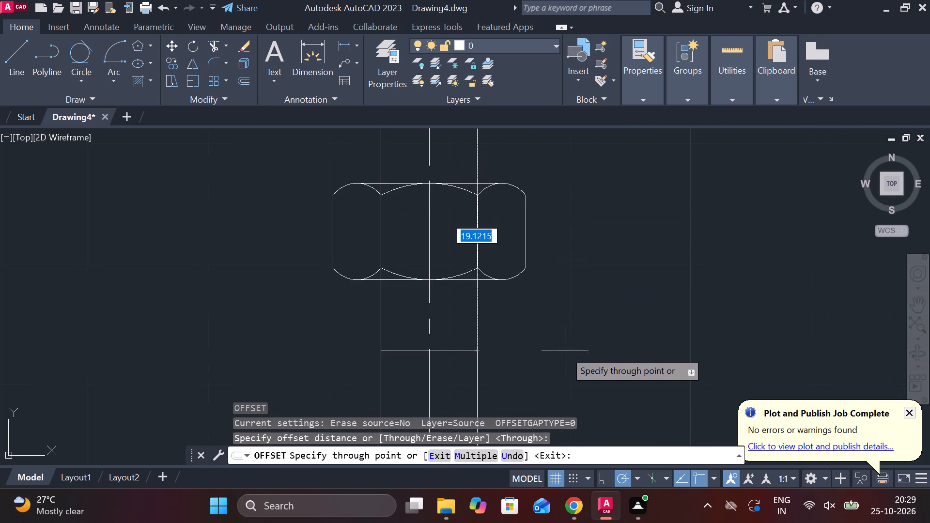
text(35)
key(space)
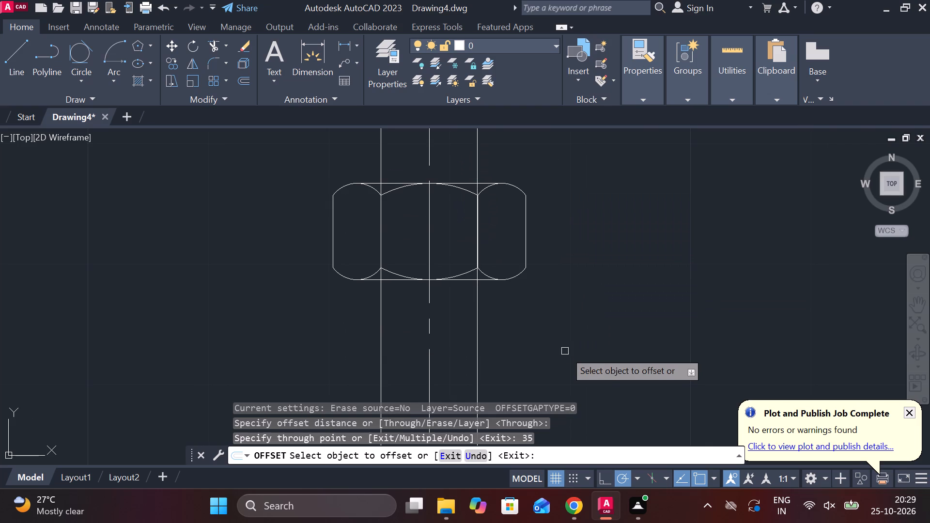
scroll(561, 345, down, 2)
middle_drag(562, 334, 525, 221)
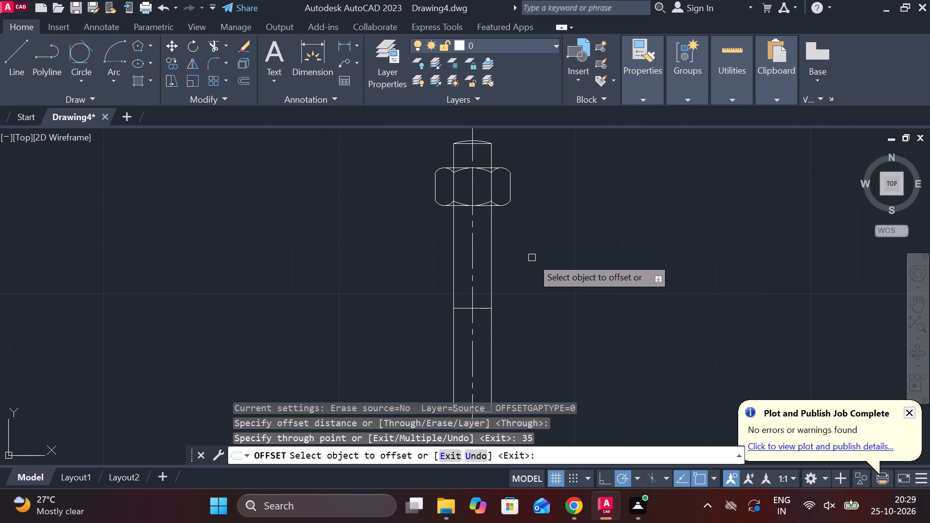
key(Escape)
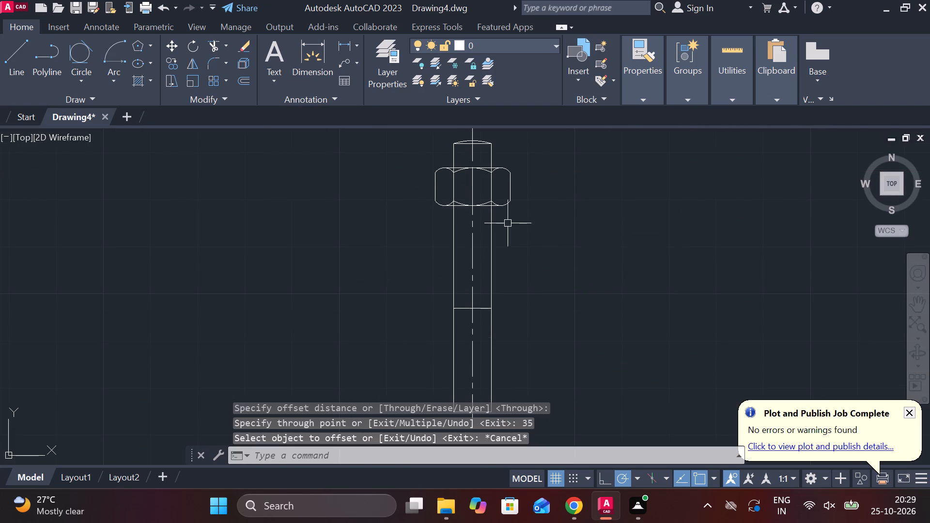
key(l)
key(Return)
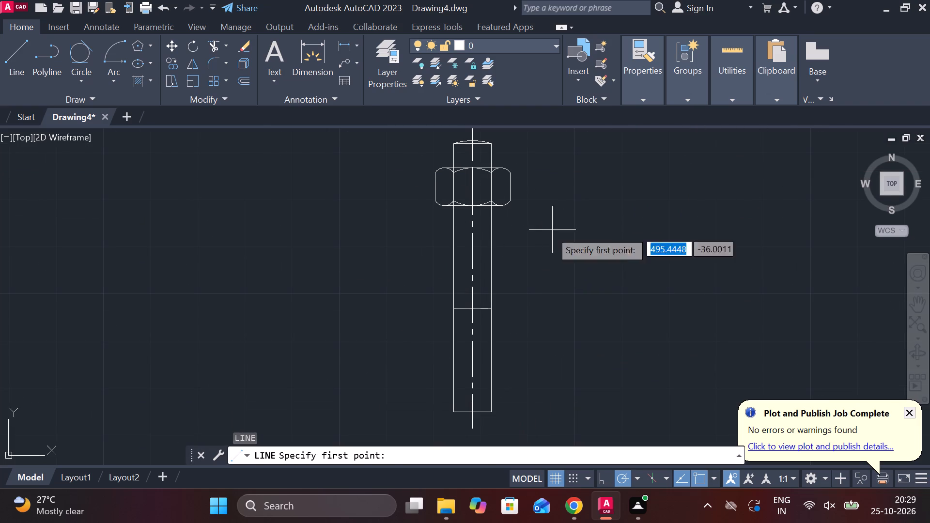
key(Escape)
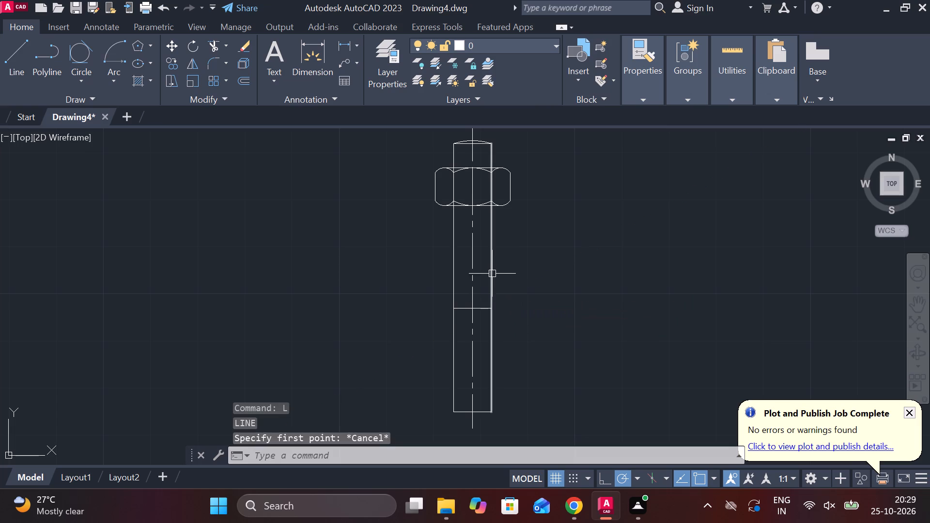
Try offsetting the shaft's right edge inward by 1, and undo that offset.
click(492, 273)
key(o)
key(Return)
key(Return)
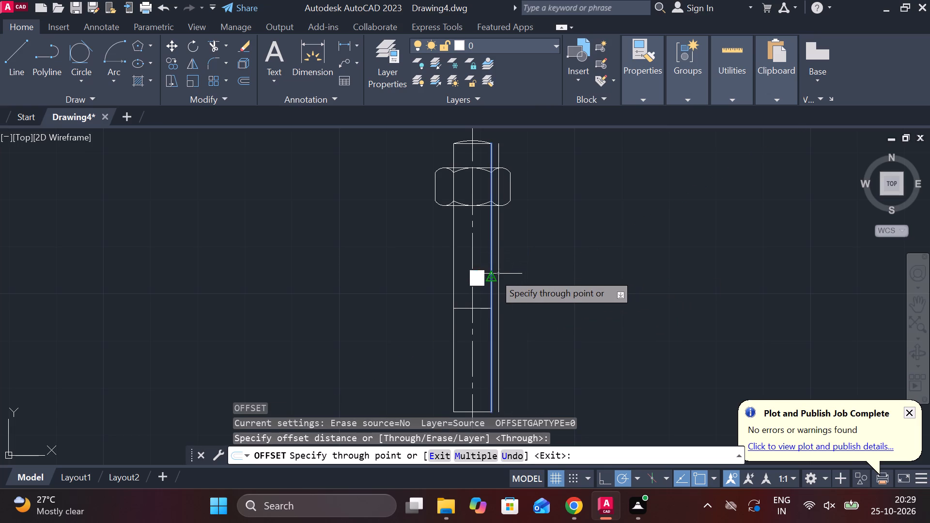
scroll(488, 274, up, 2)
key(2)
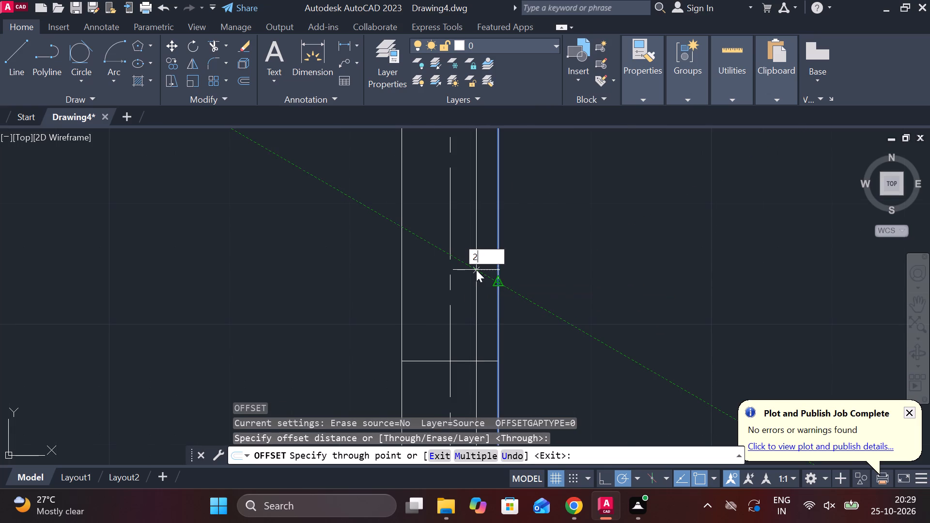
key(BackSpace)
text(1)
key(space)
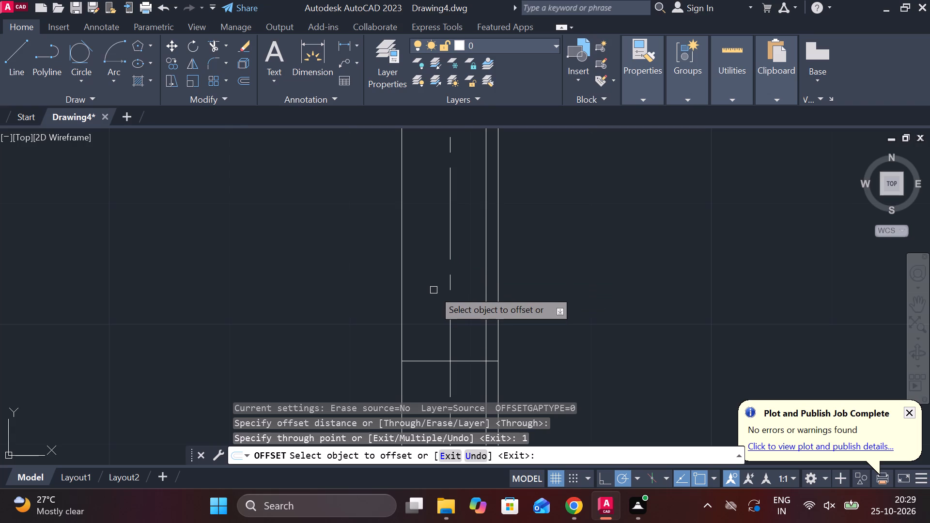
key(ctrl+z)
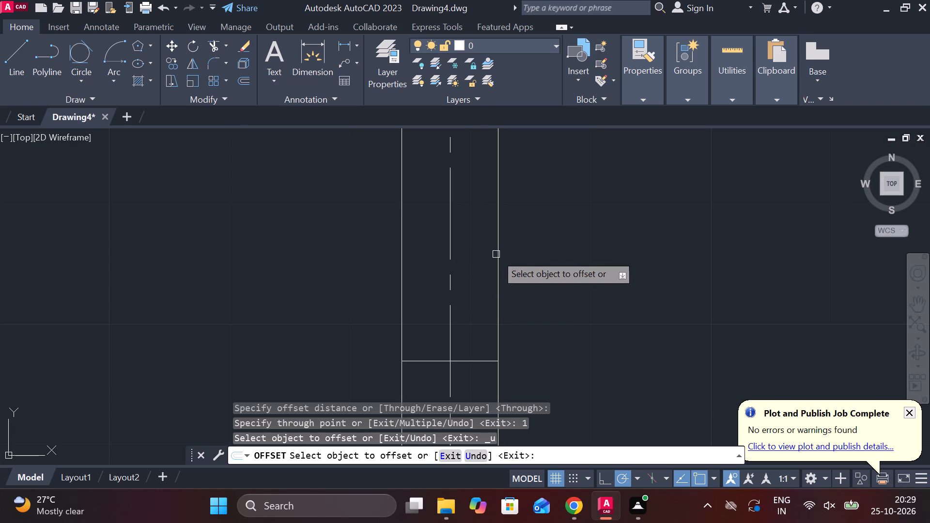
Offset the shaft's right and left edges inward by 0.5 each for the thread lines.
click(496, 253)
key(period)
text(5)
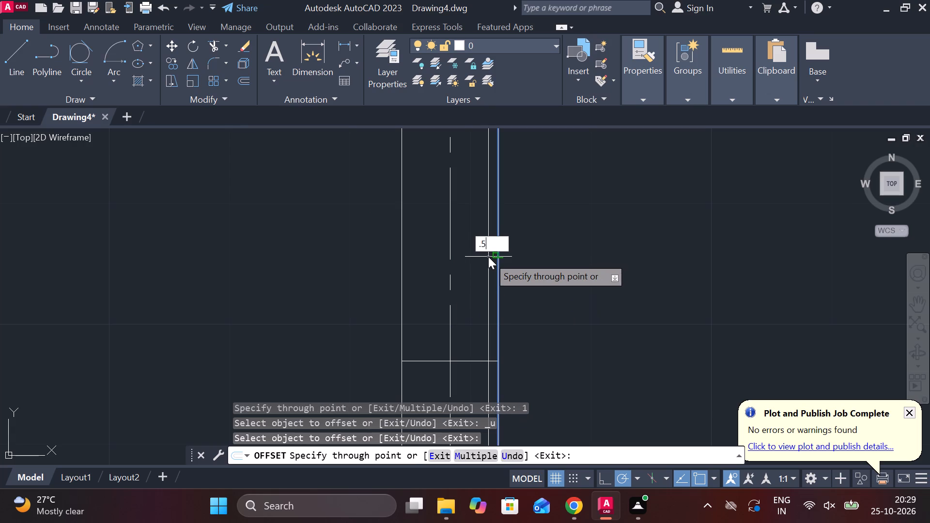
key(space)
click(399, 239)
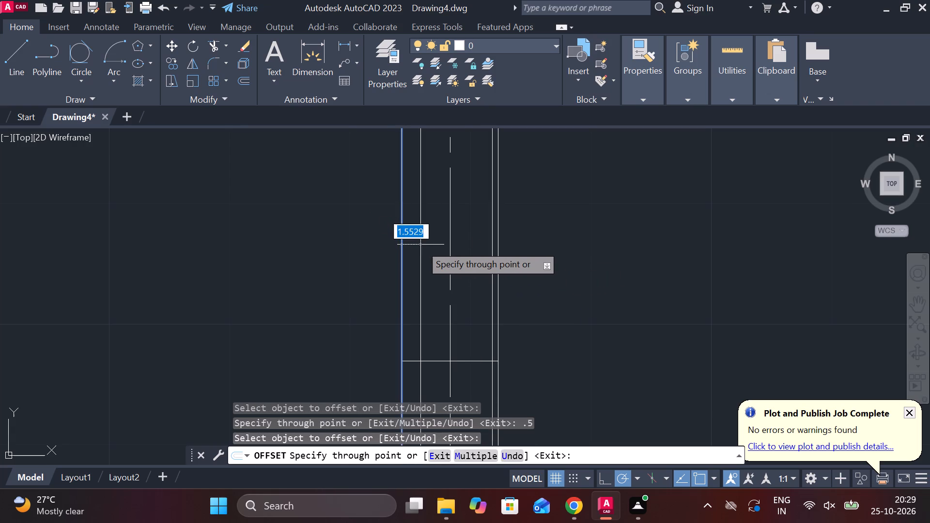
text(.5)
key(space)
scroll(477, 239, down, 1)
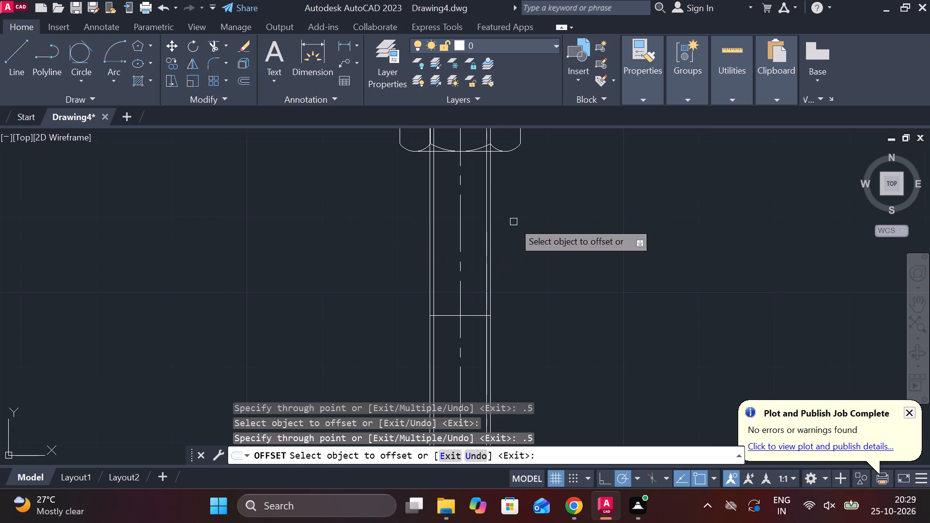
middle_drag(513, 217, 521, 278)
key(Escape)
Trim away the shaft edges and thread lines that cross the nut's body and its top arc on the bolt.
middle_drag(554, 217, 553, 277)
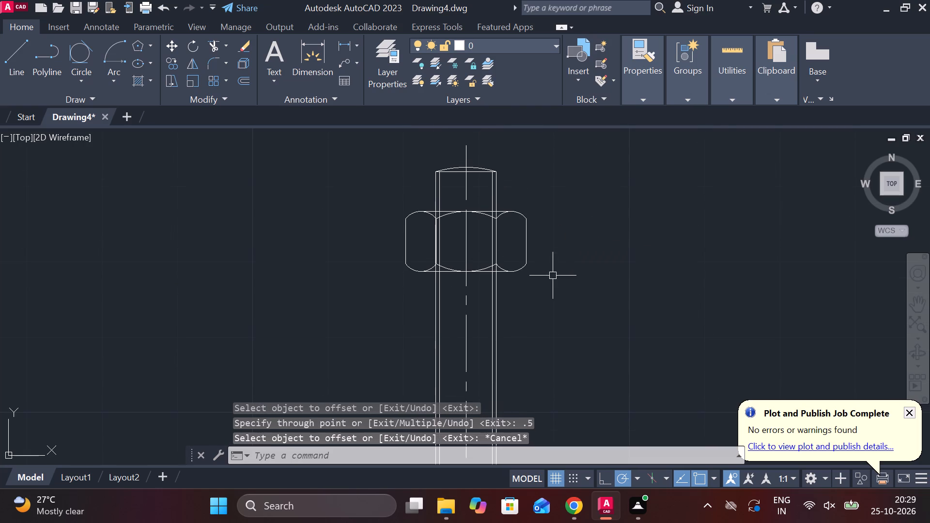
text(TR)
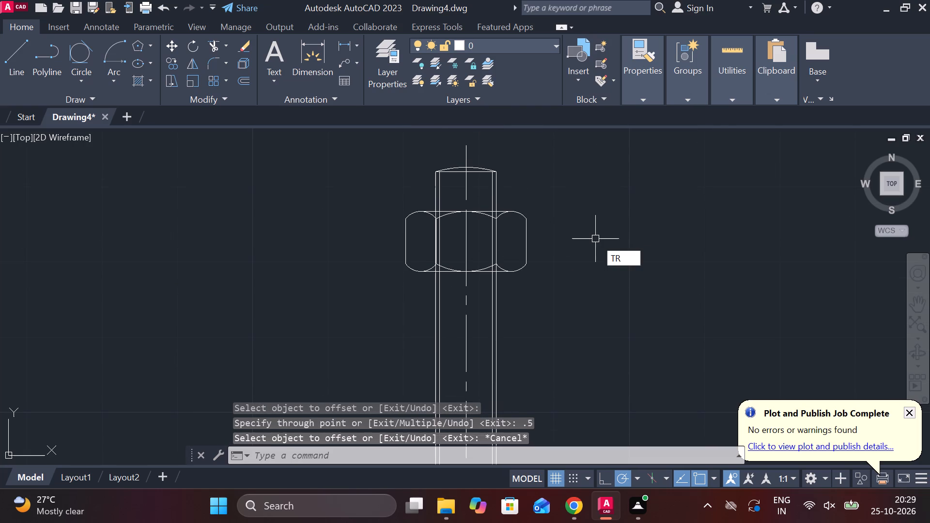
key(space)
scroll(428, 250, up, 2)
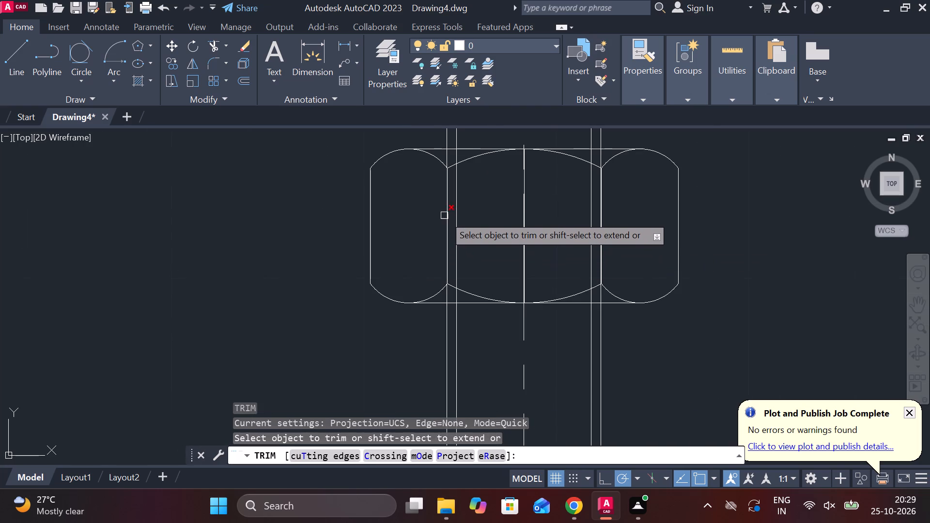
click(444, 215)
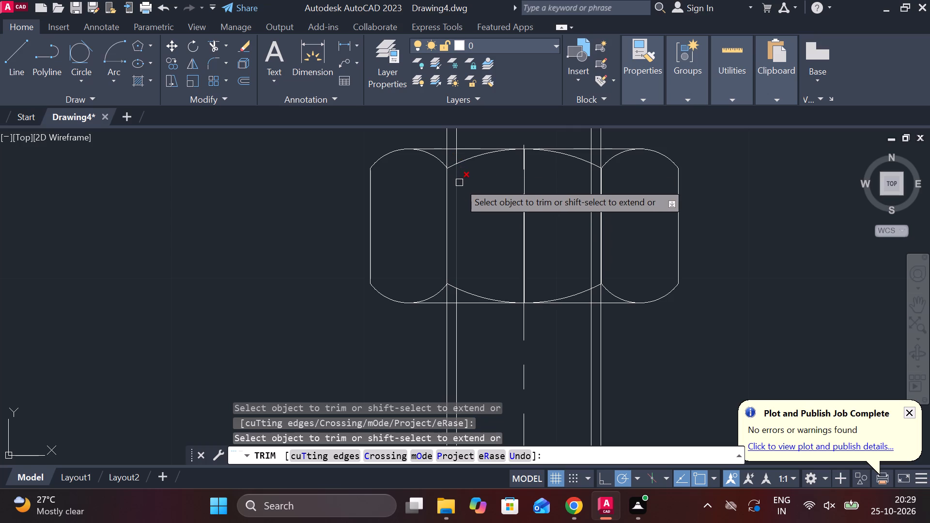
click(456, 183)
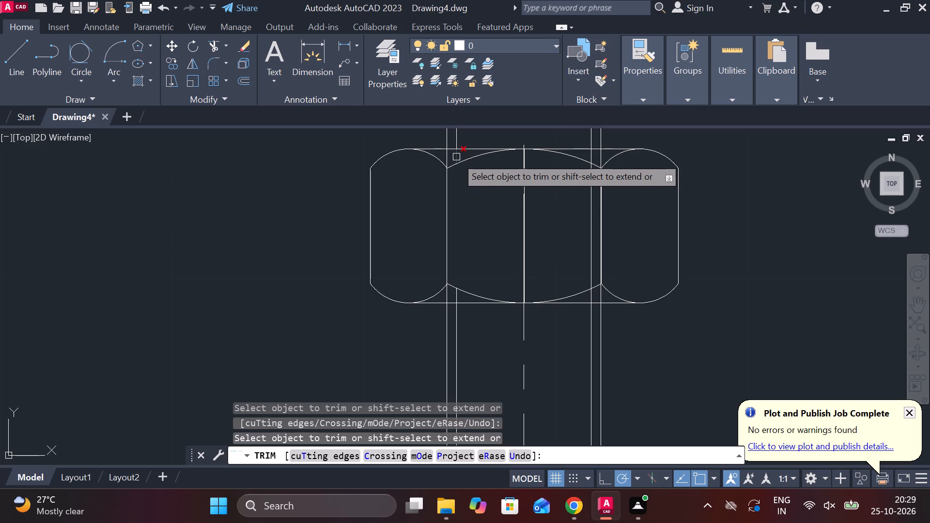
click(456, 157)
click(448, 157)
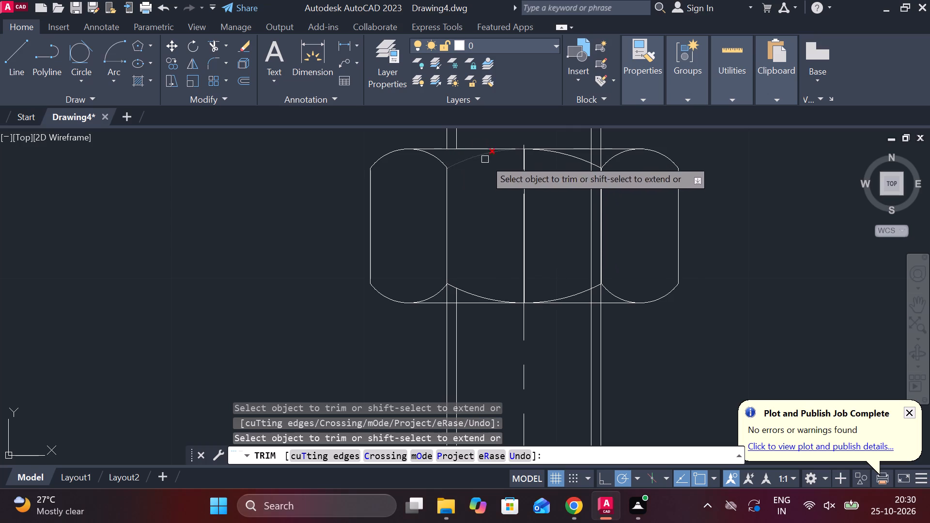
click(599, 154)
click(590, 155)
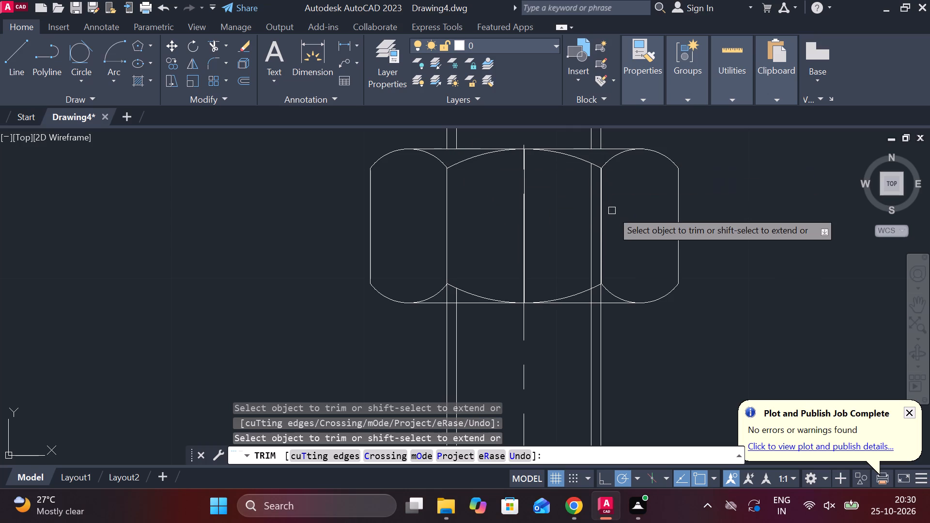
click(592, 198)
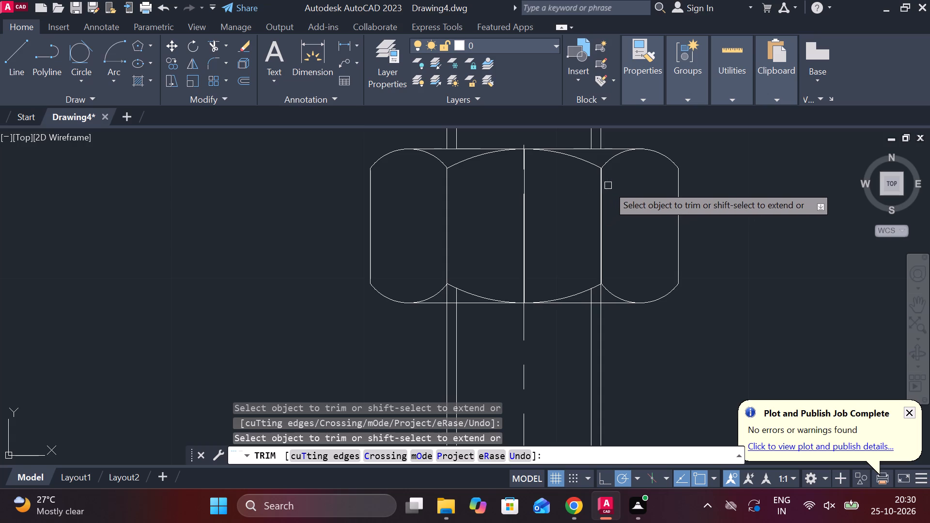
click(600, 195)
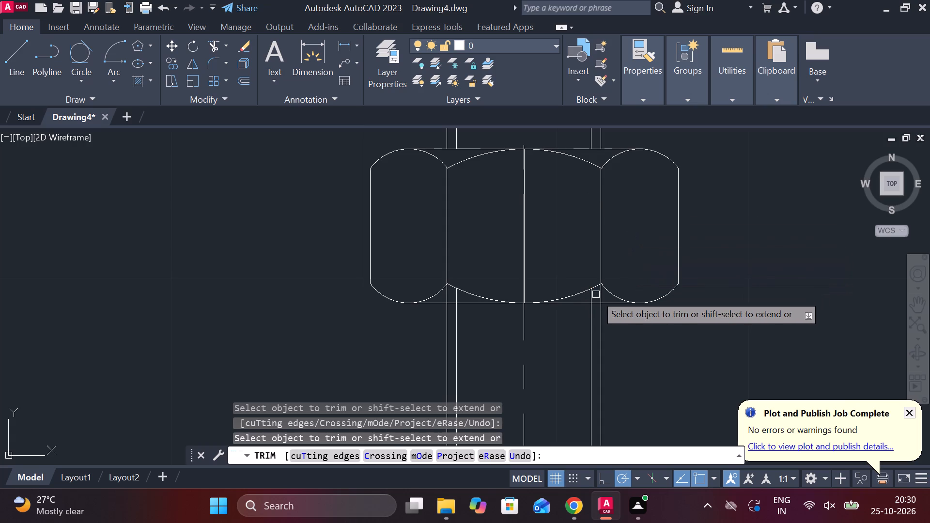
Trim the remaining shaft-edge and thread-line stubs between the nut's lower arcs and its bottom edge.
click(596, 294)
click(601, 293)
click(594, 294)
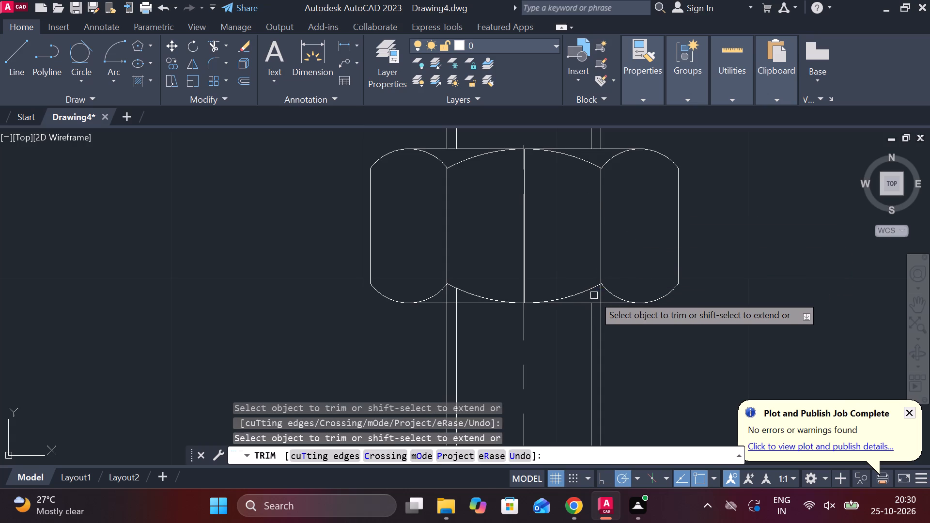
click(600, 296)
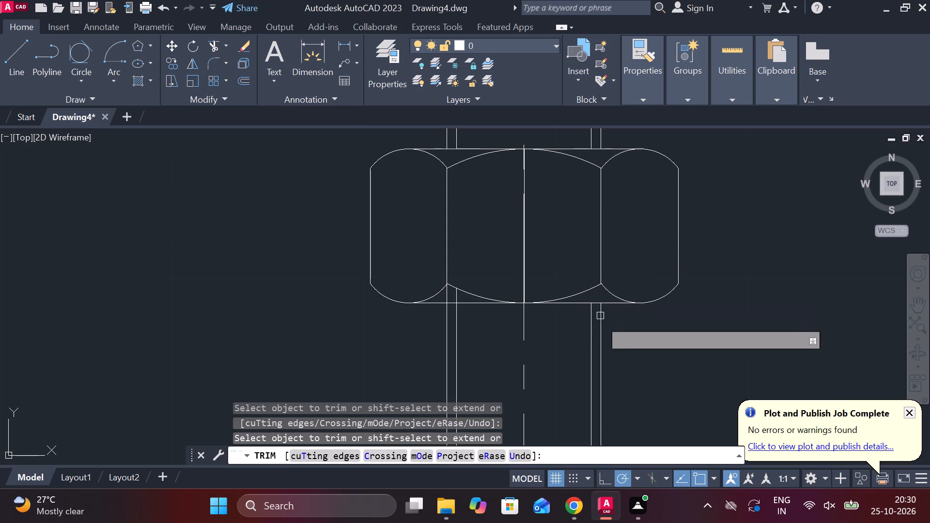
click(454, 299)
click(446, 295)
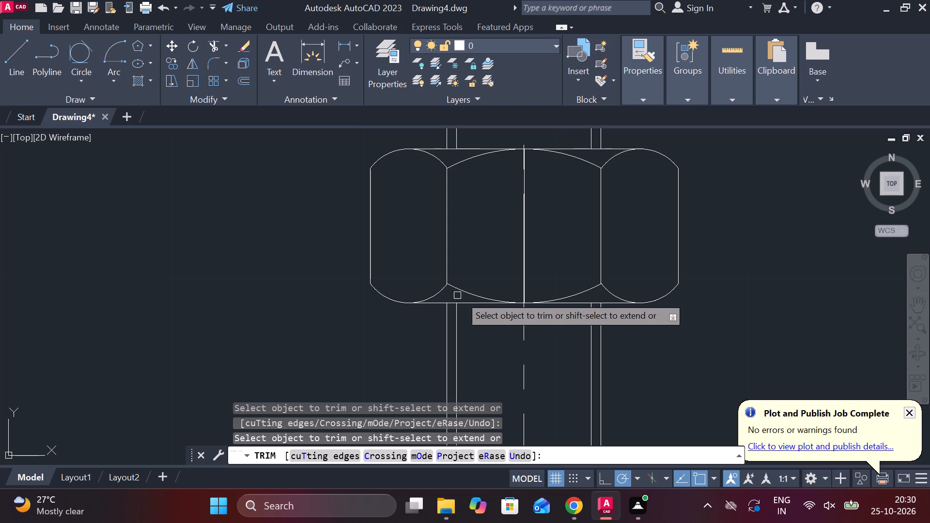
scroll(552, 328, down, 2)
scroll(604, 253, up, 2)
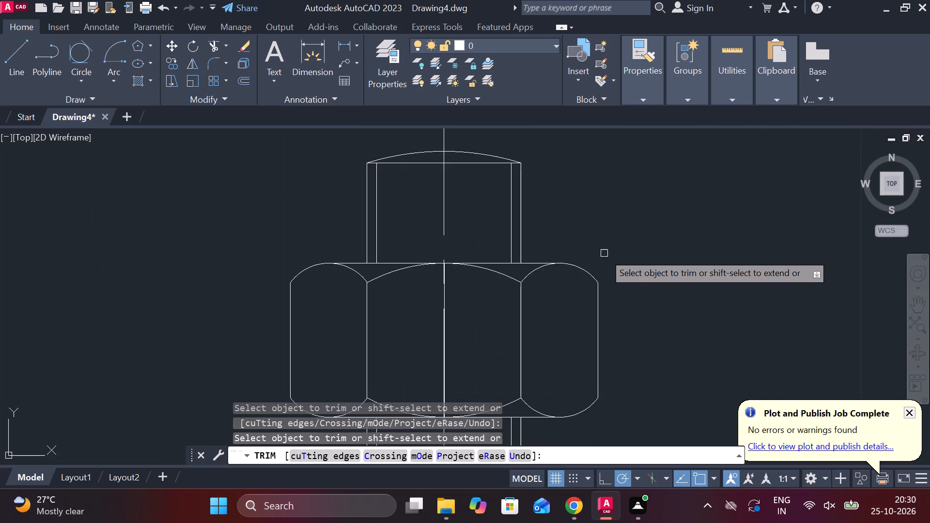
key(Escape)
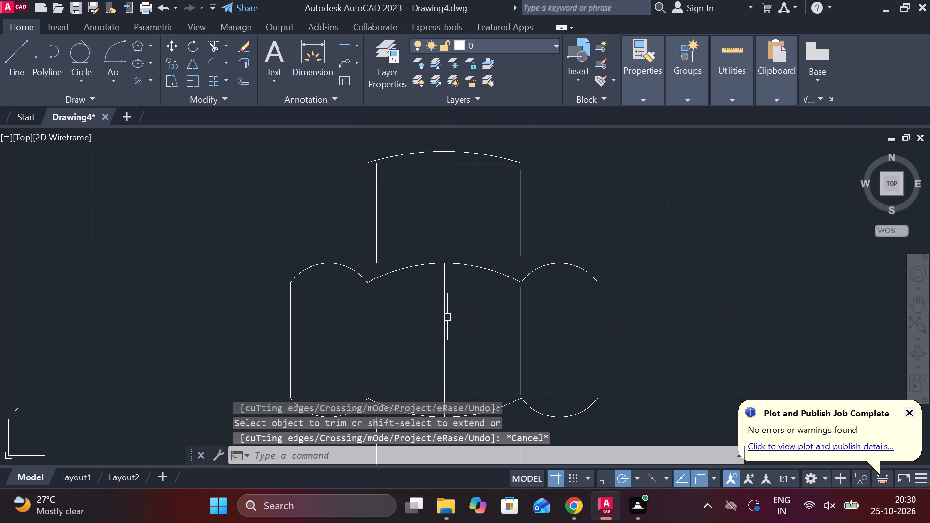
Erase the nut's own vertical middle line overlapping the bolt's centreline.
click(444, 311)
text(E)
key(space)
Stretch the top end of the bolt's centreline upward to a short distance beyond the shaft's rounded end.
scroll(636, 310, down, 2)
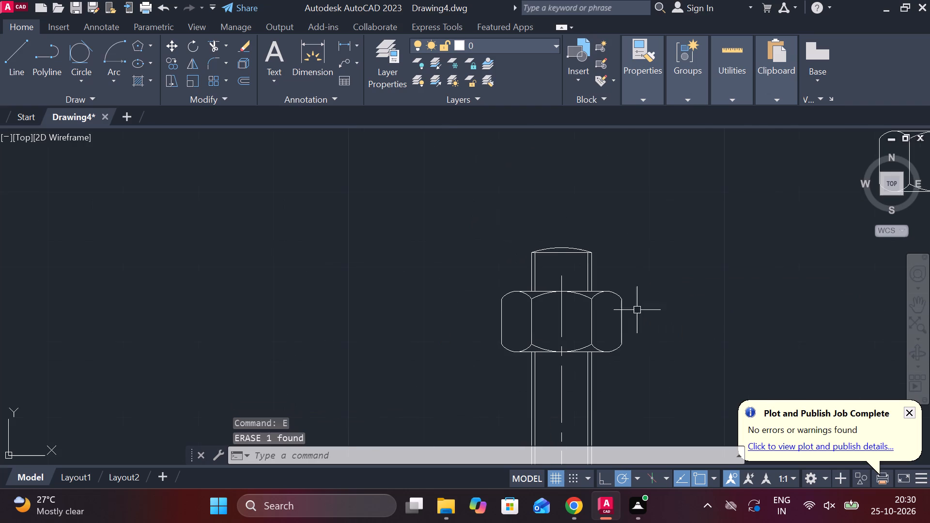
click(562, 279)
click(559, 272)
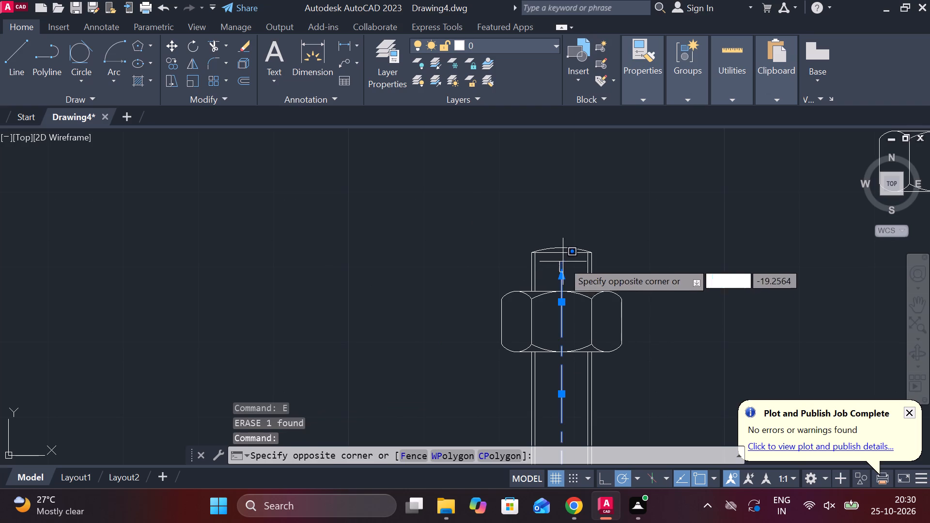
key(Escape)
click(560, 272)
click(560, 278)
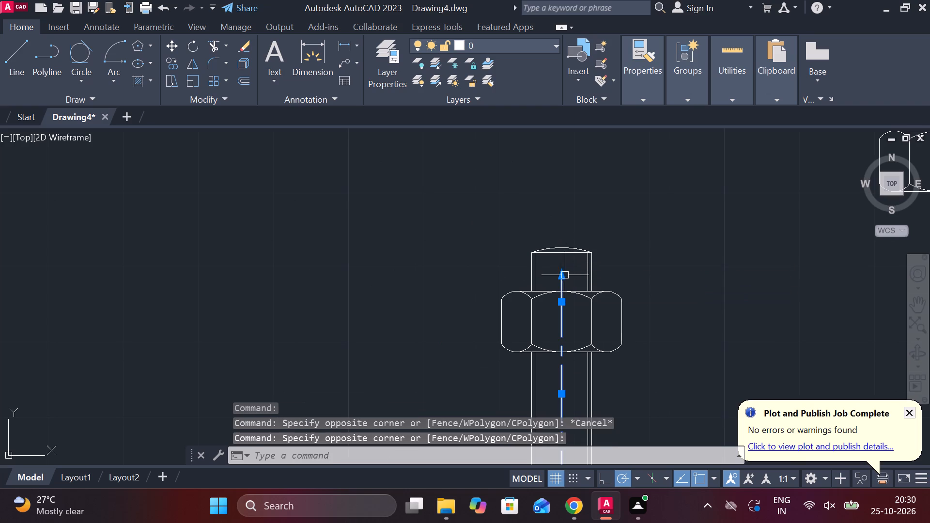
click(561, 274)
click(560, 226)
key(Escape)
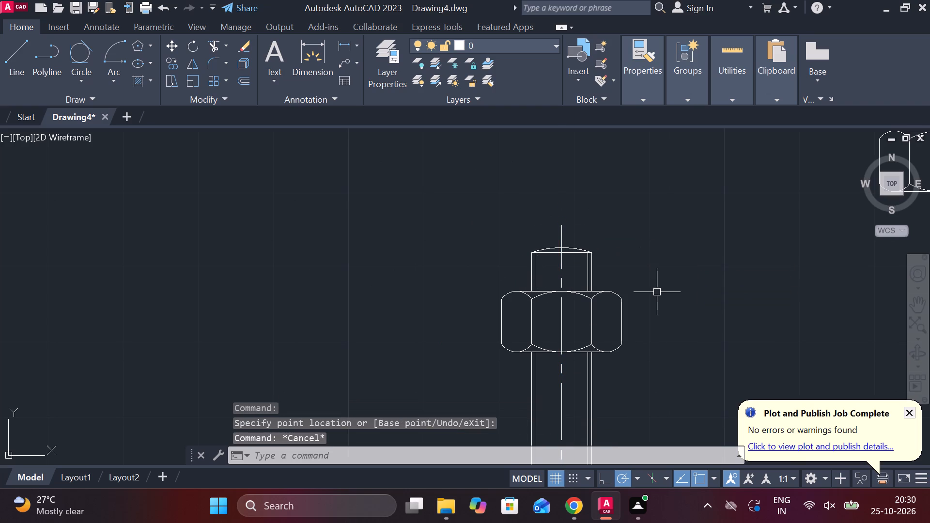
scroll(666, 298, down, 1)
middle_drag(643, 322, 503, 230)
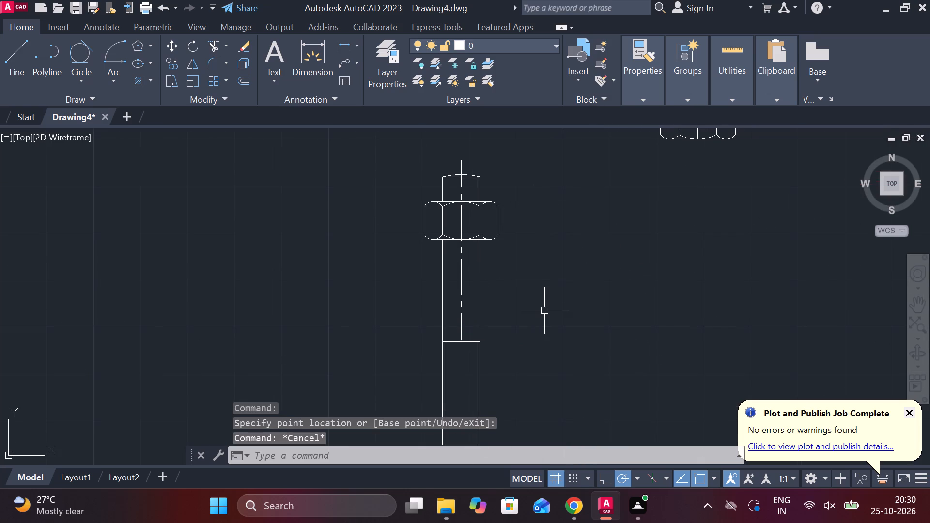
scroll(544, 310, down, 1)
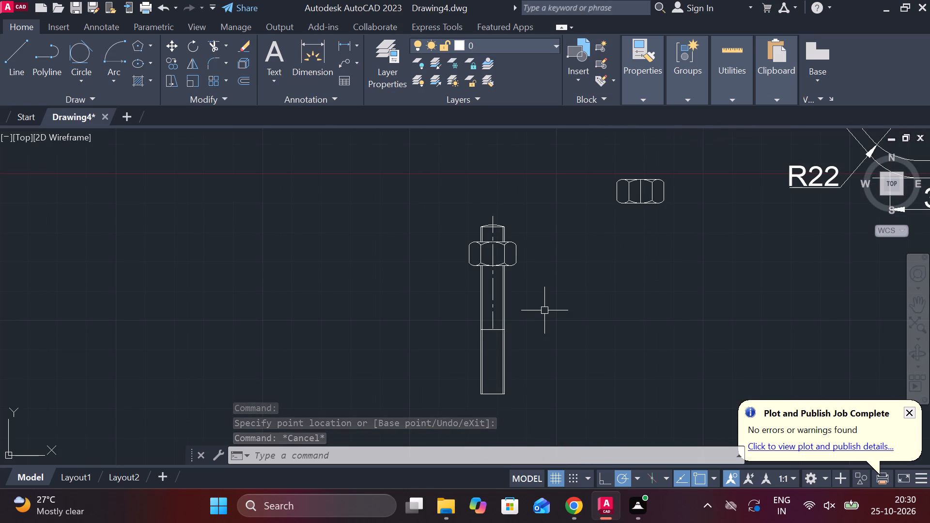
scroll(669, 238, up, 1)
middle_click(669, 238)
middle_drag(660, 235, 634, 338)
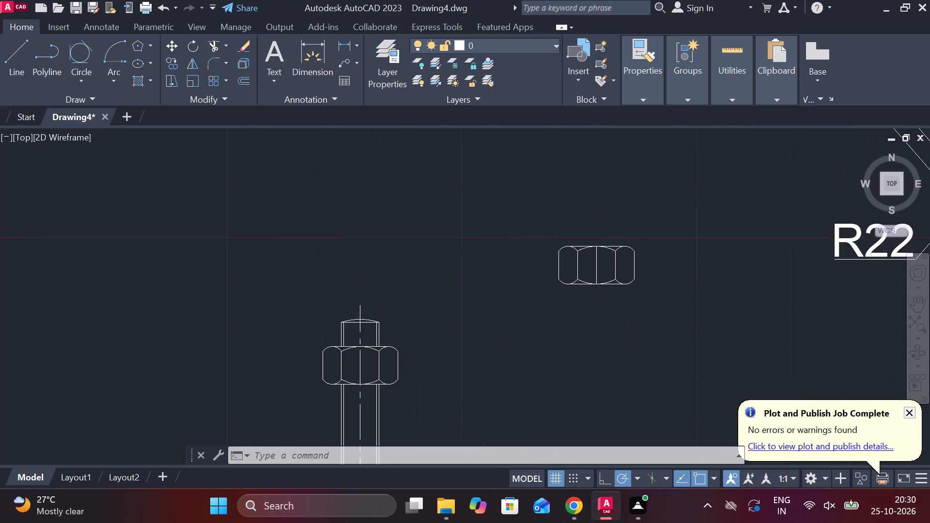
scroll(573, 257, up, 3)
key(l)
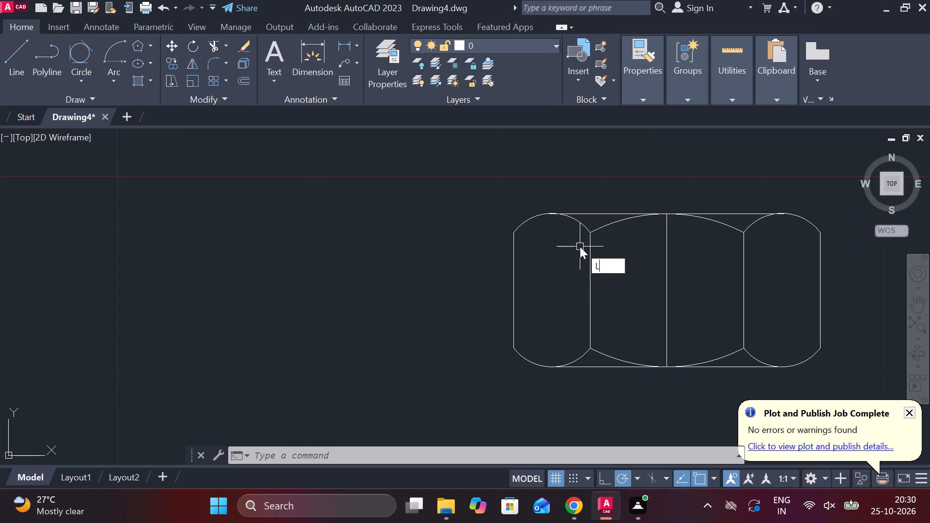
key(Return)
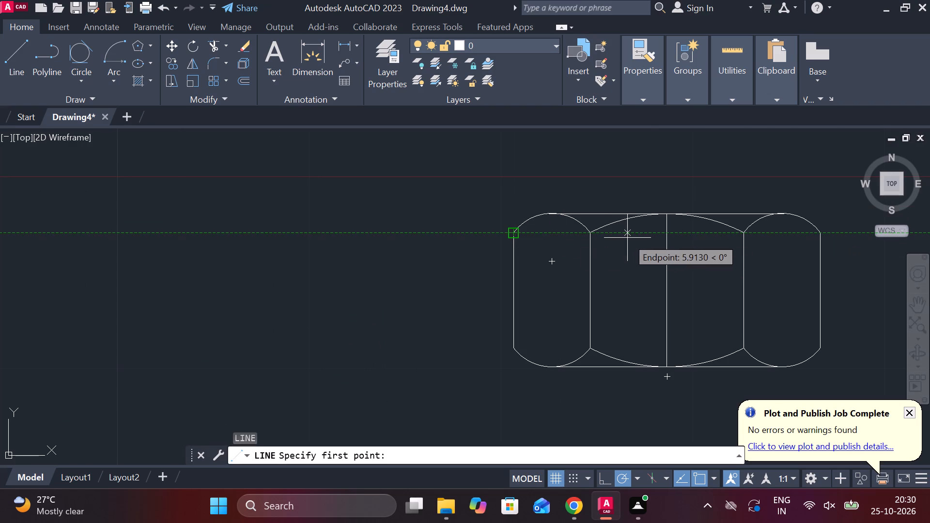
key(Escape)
Erase the three arcs along the top of the separate nut beside the bolt.
click(607, 228)
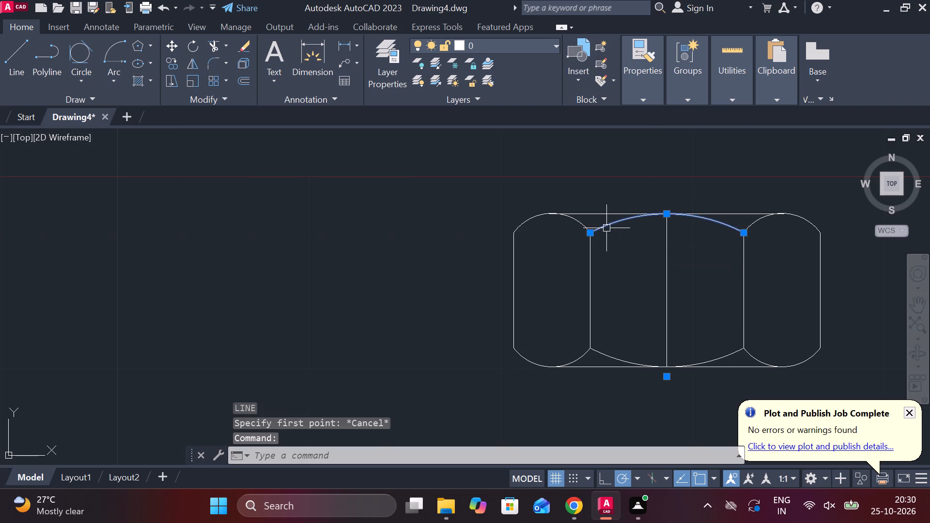
click(582, 227)
click(753, 219)
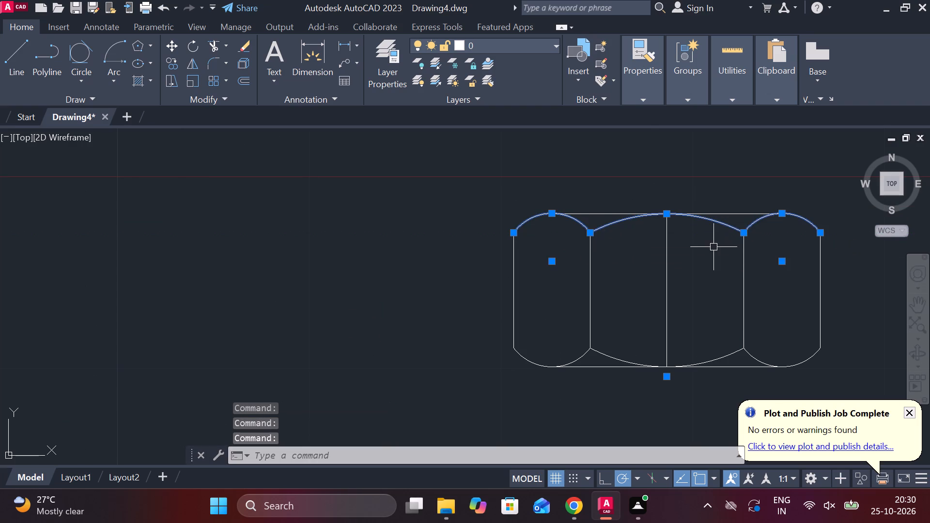
text(E)
key(space)
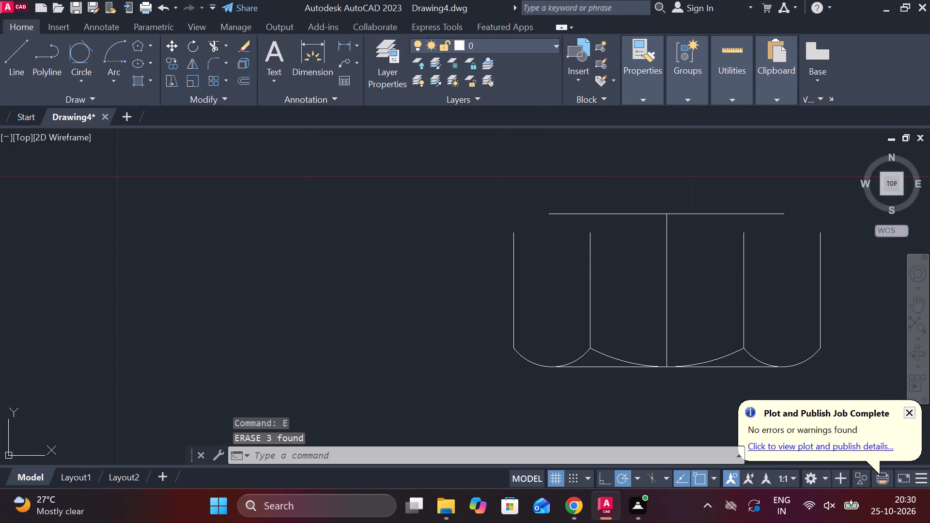
Stretch the left end of the separate nut's top line horizontally past its left side edge.
click(572, 213)
click(552, 213)
drag(548, 215, 541, 215)
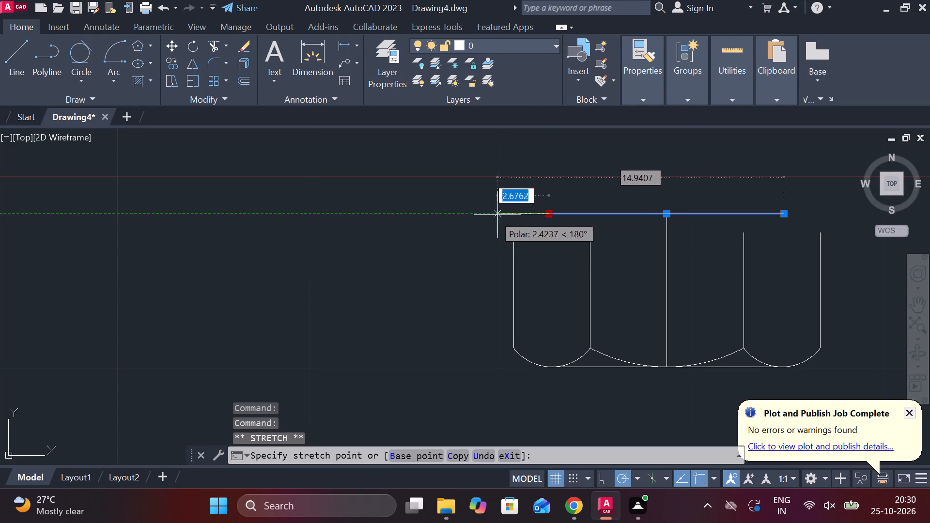
click(462, 216)
key(Escape)
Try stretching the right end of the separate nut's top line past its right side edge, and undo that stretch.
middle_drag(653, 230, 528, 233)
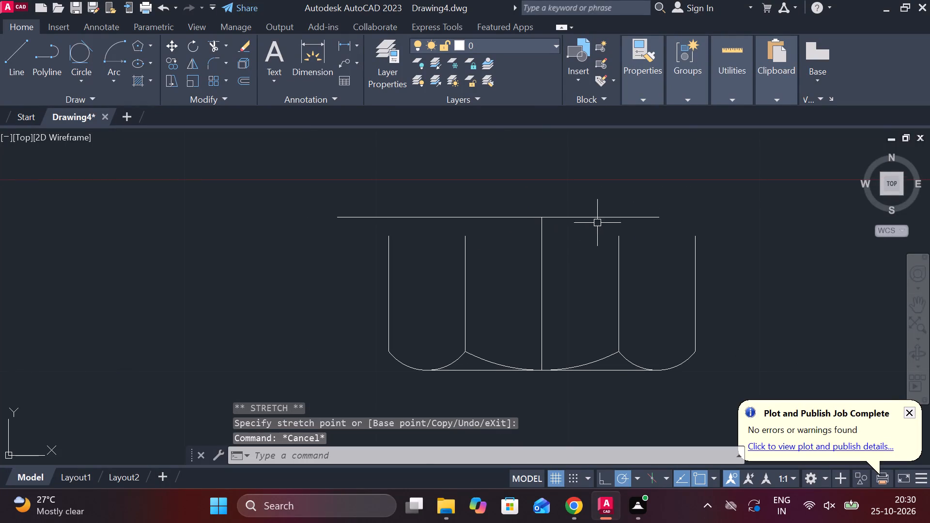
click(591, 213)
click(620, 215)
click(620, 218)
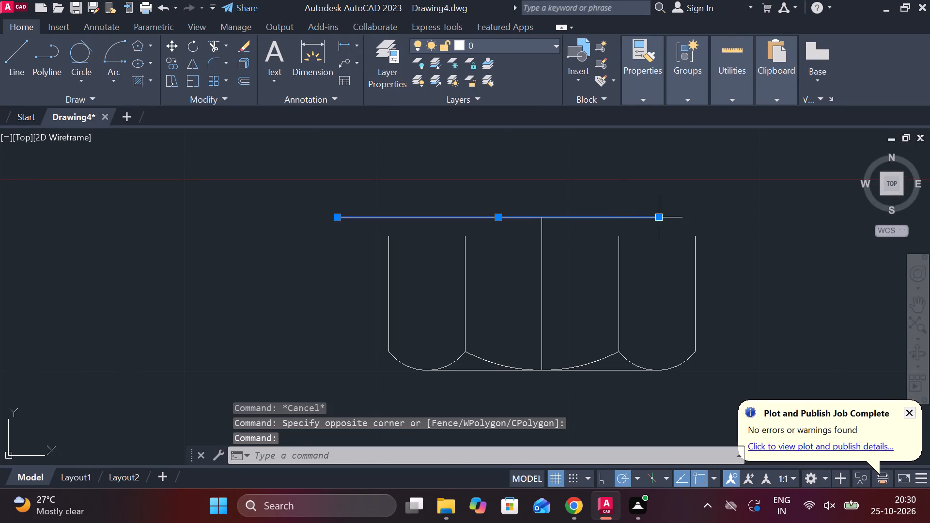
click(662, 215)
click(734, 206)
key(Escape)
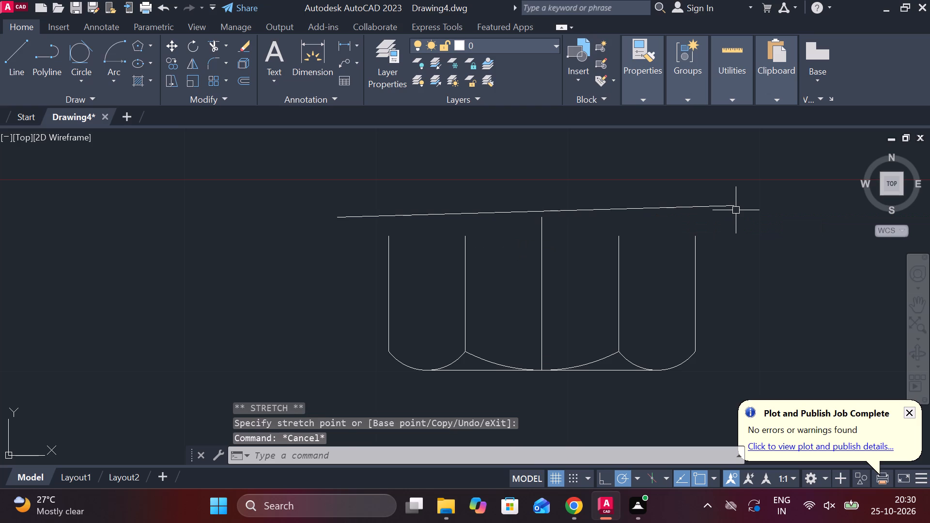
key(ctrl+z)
Stretch the right end of the separate nut's top line horizontally past its right side edge.
click(654, 216)
click(659, 217)
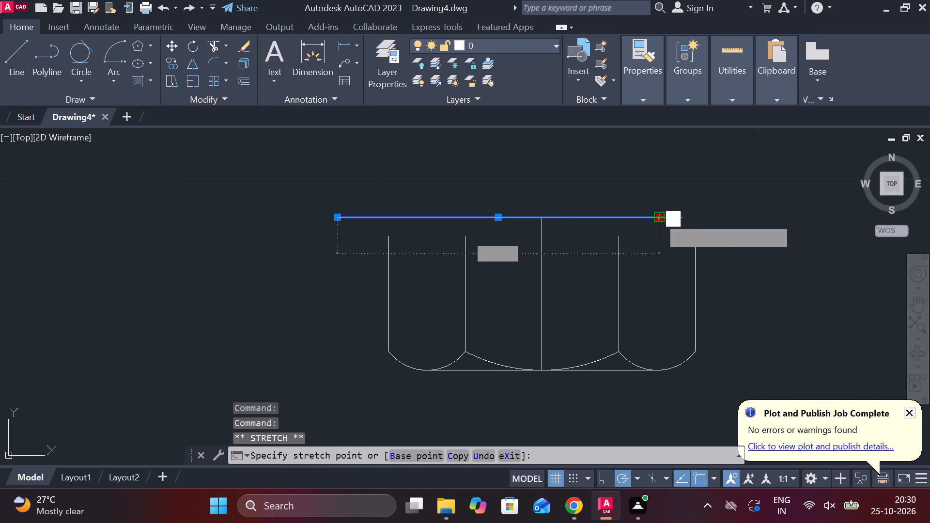
click(718, 216)
key(Escape)
Extend the separate nut's two side edges and two inner vertical edges up to the top line.
text(EX)
key(space)
click(693, 260)
drag(730, 267, 371, 278)
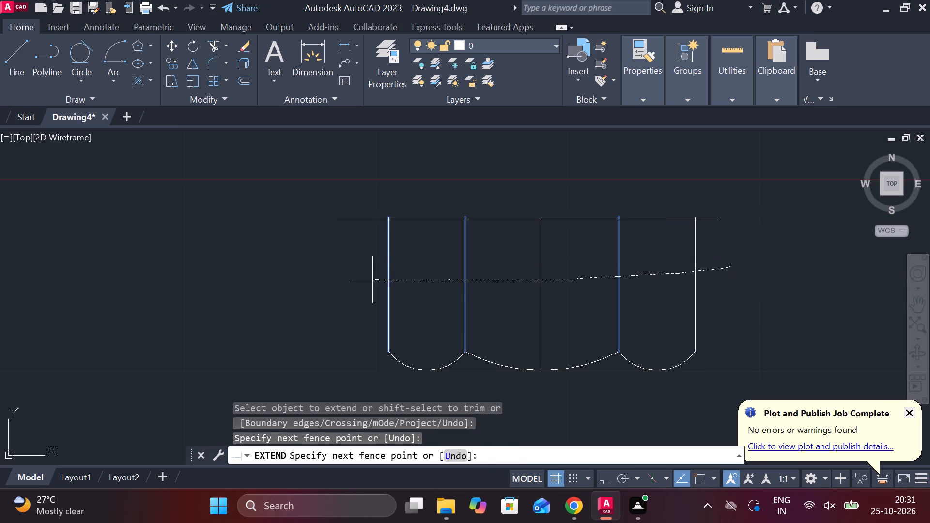
drag(371, 278, 349, 275)
key(Escape)
Trim the overhanging ends of the top line at both side edges of the separate nut.
text(TR)
key(space)
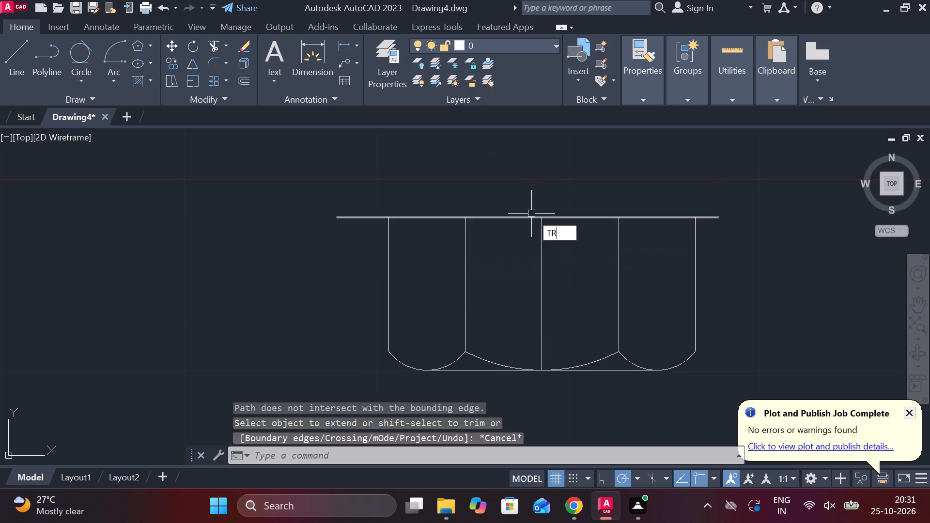
drag(364, 184, 343, 272)
drag(693, 180, 723, 245)
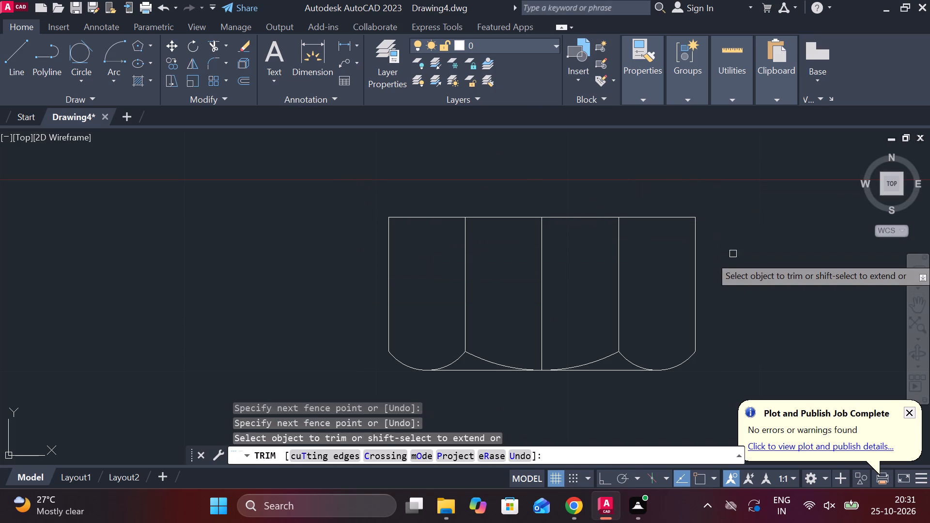
scroll(741, 261, down, 3)
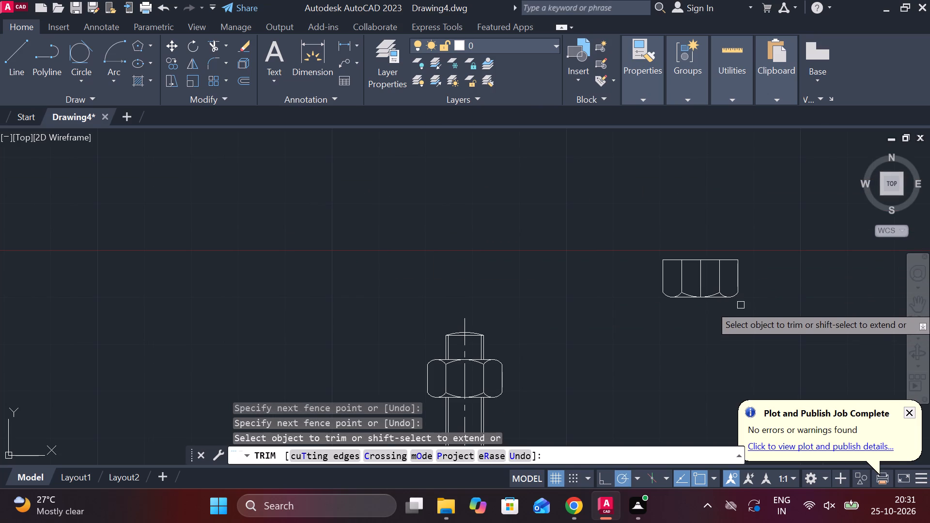
Draw a horizontal line across the separate nut just below its top line, from one side edge to the other.
scroll(744, 305, up, 2)
key(Escape)
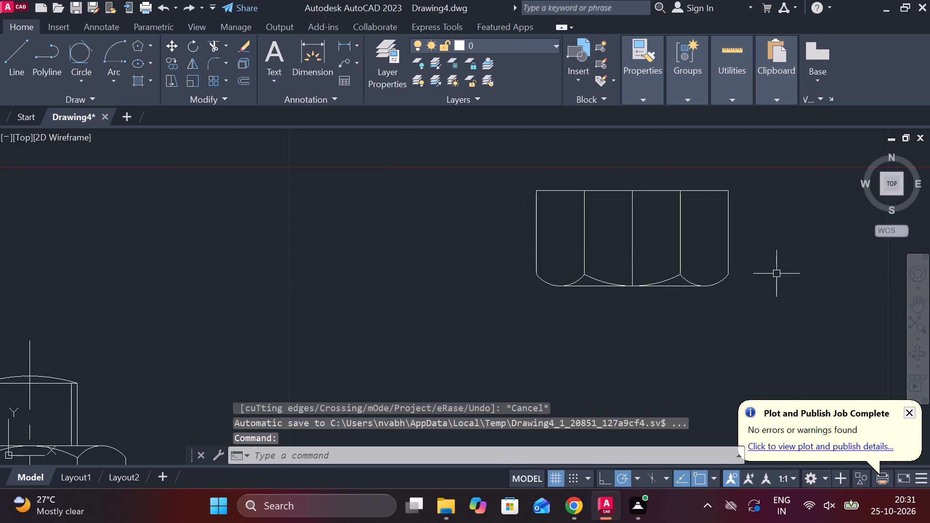
key(l)
key(Return)
click(539, 213)
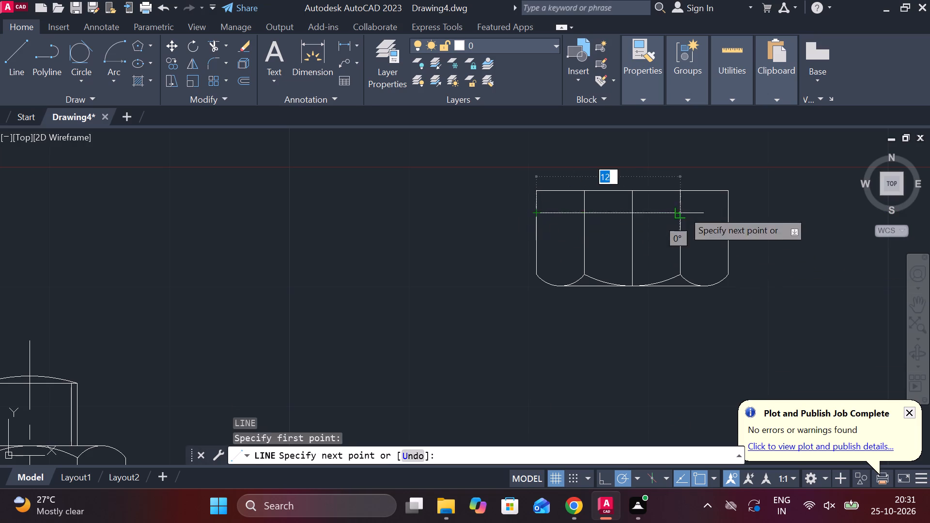
click(728, 211)
key(Escape)
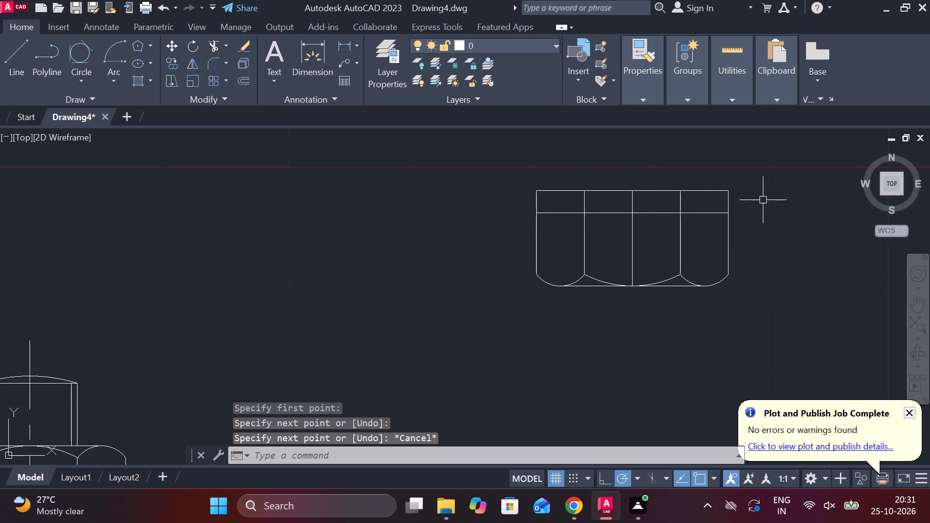
Trim away the separate nut's outline and vertical edges above the new horizontal line.
text(TR)
key(space)
drag(757, 197, 588, 204)
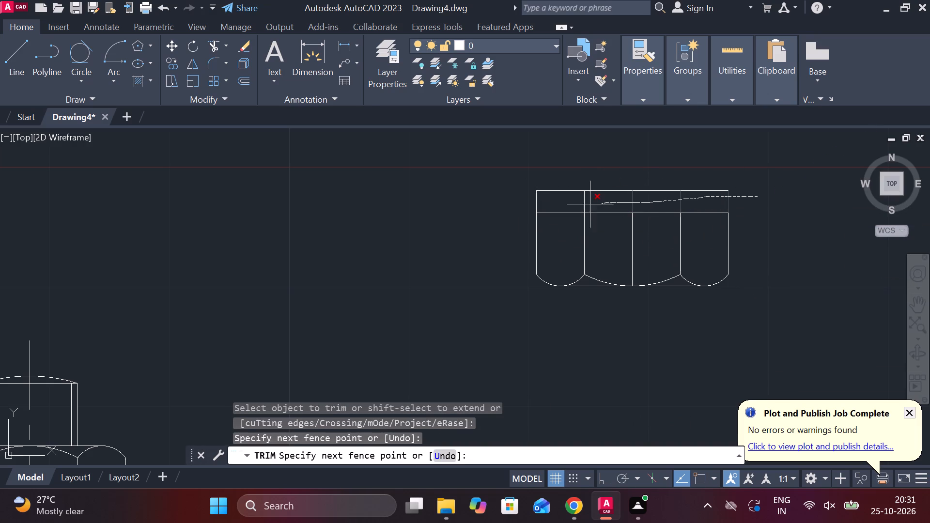
drag(588, 204, 638, 171)
scroll(721, 185, down, 1)
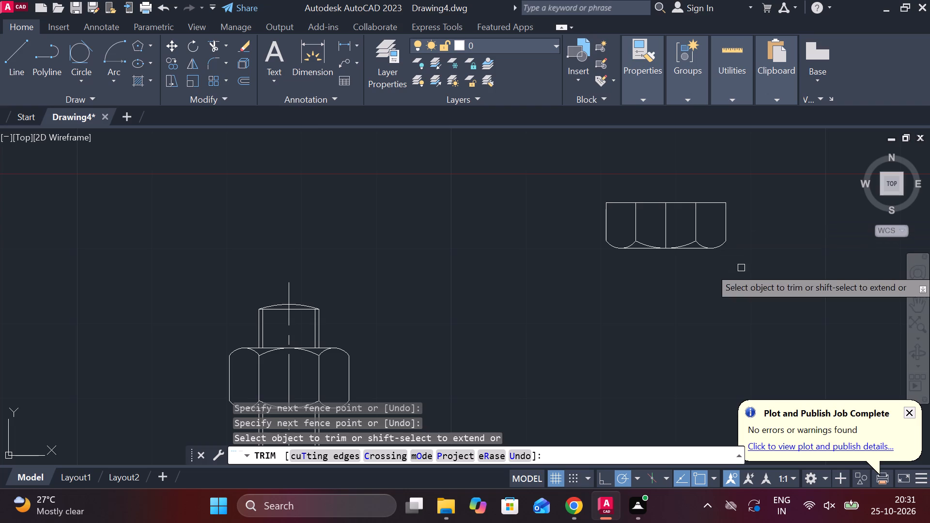
Trim away the centre vertical line of the separate nut.
scroll(667, 257, up, 1)
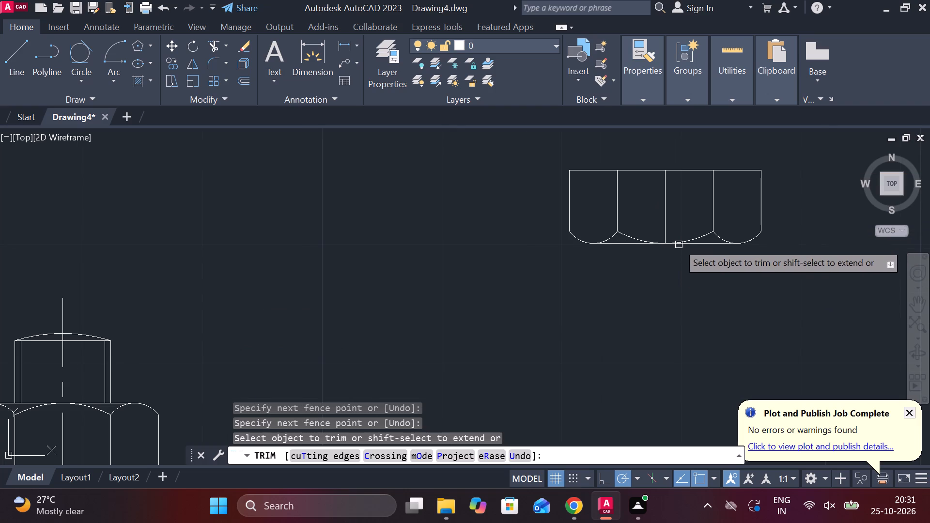
click(664, 212)
scroll(731, 262, down, 1)
key(Escape)
Move the separate nut by its top line's midpoint onto the middle of the bolt shank's lower end as the head.
drag(591, 188, 628, 193)
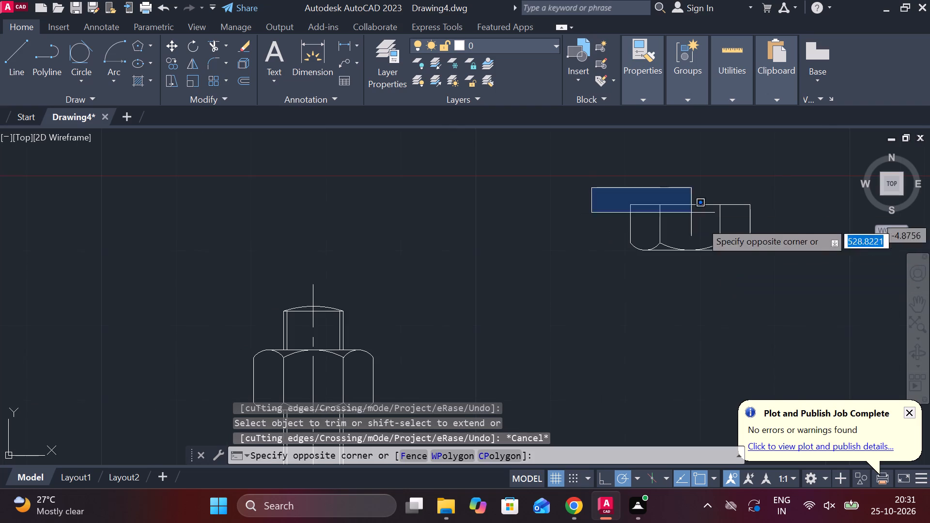
click(792, 270)
key(m)
key(Return)
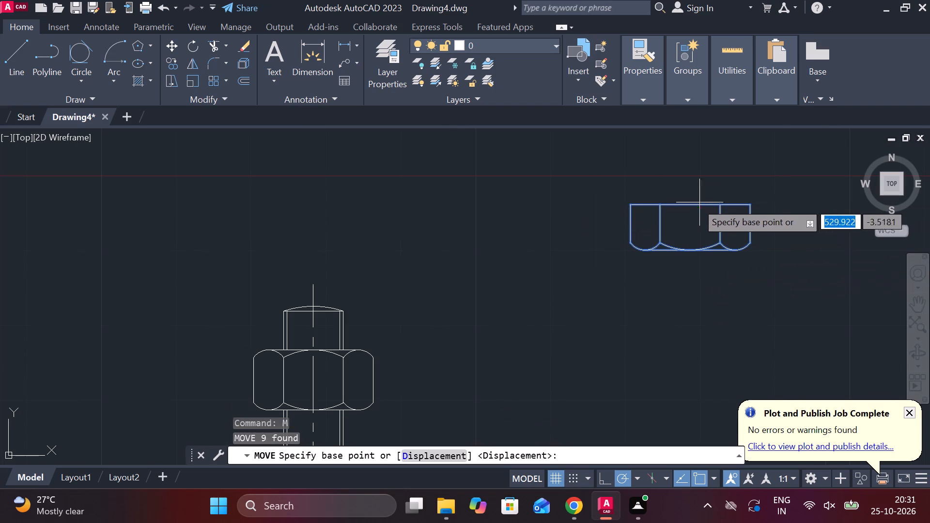
click(688, 205)
scroll(688, 205, down, 2)
middle_drag(578, 345, 563, 239)
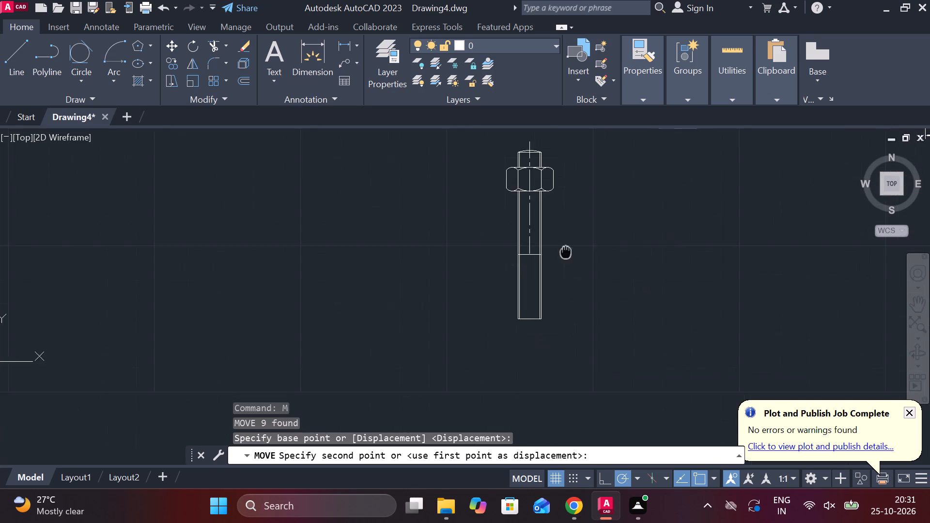
scroll(544, 353, up, 2)
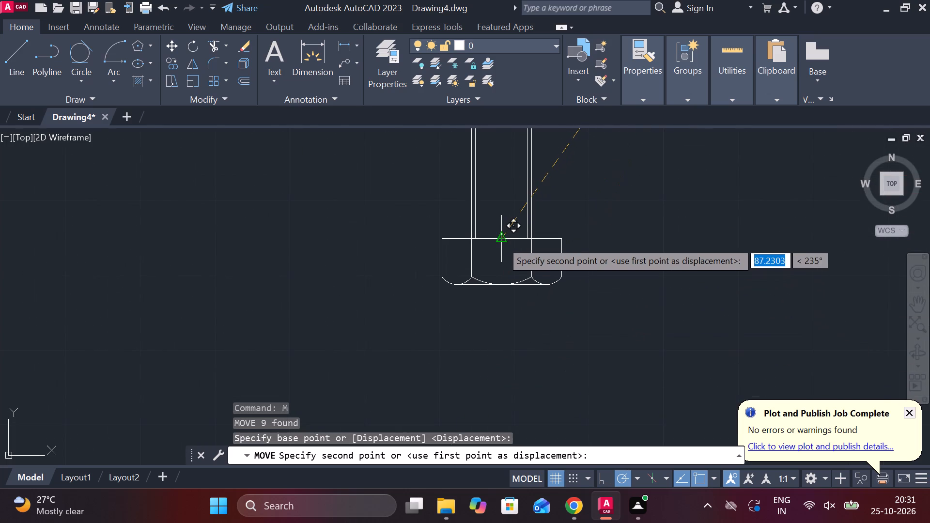
click(501, 241)
scroll(587, 241, down, 3)
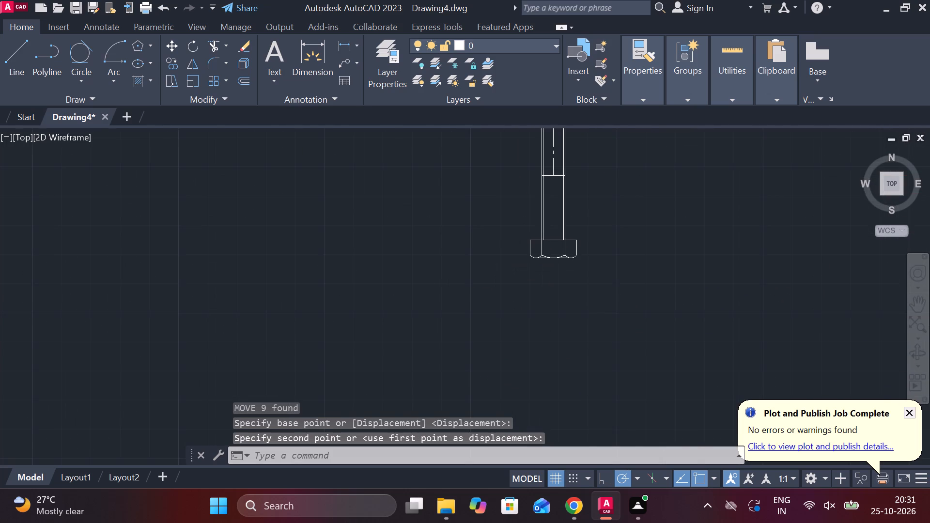
Rotate the complete bolt 90° clockwise so it lies horizontally with its head on the left.
middle_drag(597, 246, 539, 331)
drag(414, 192, 417, 192)
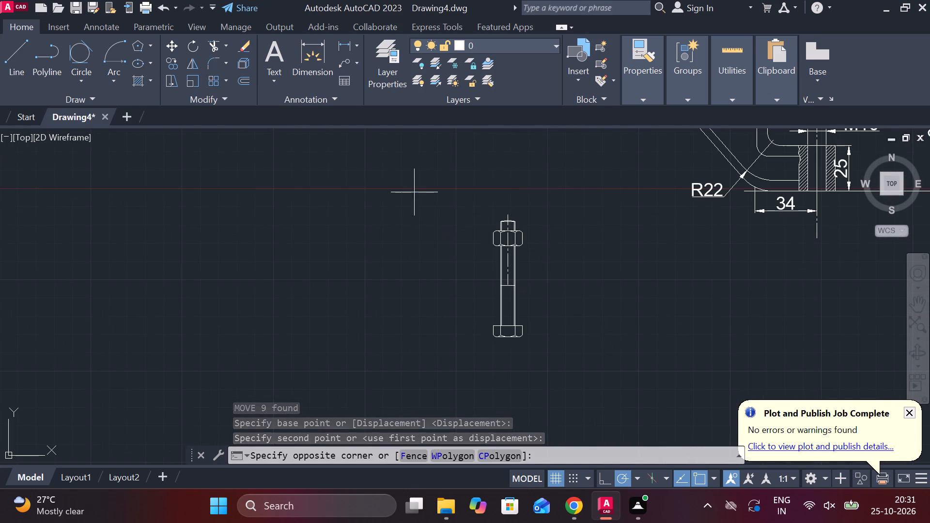
drag(417, 192, 448, 202)
click(577, 358)
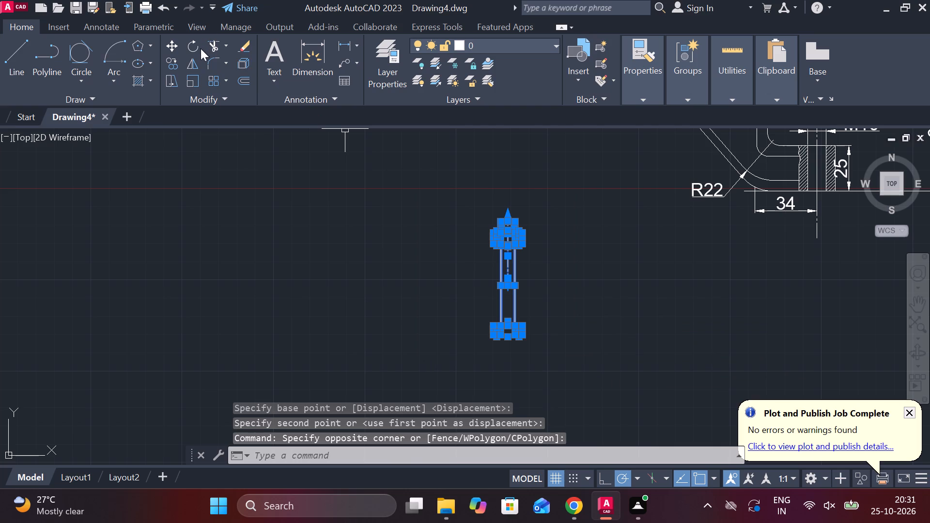
click(198, 50)
click(527, 215)
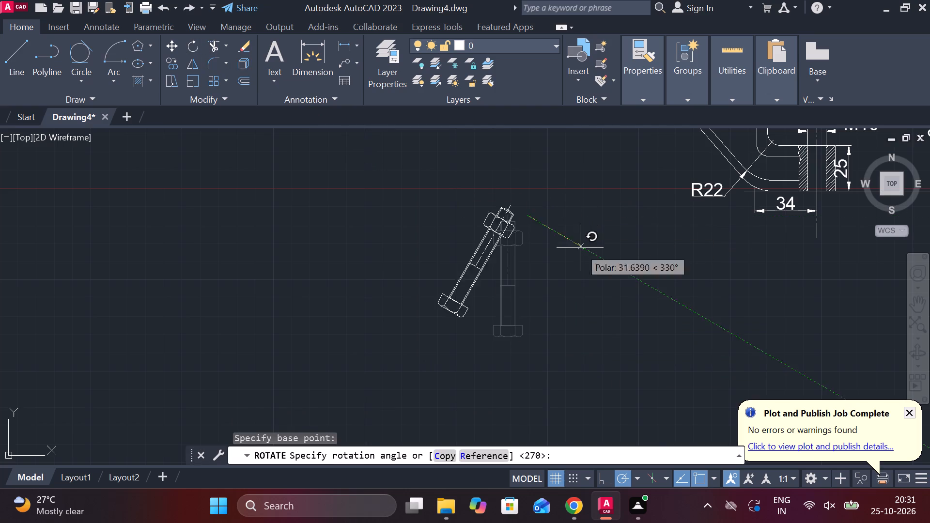
click(536, 286)
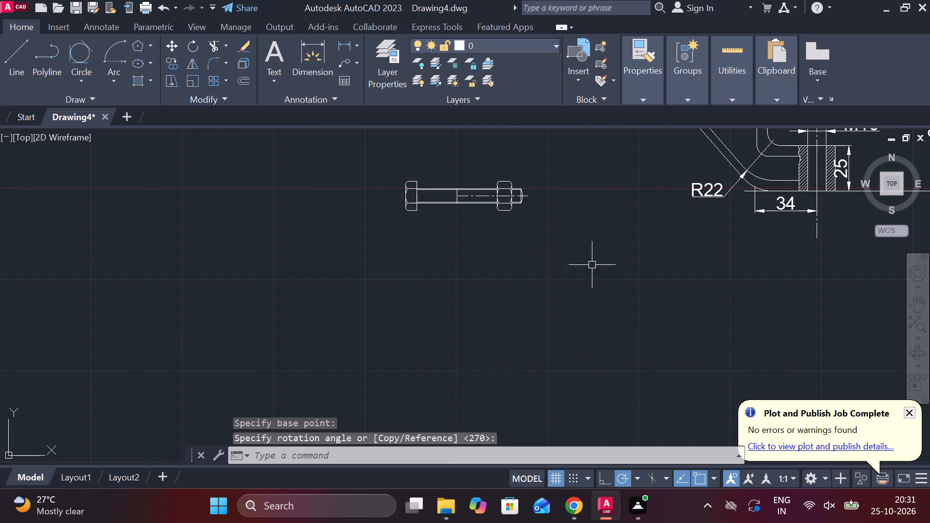
Copy the complete horizontal bolt into the empty area far to the left of the dimensioned views.
scroll(480, 253, down, 2)
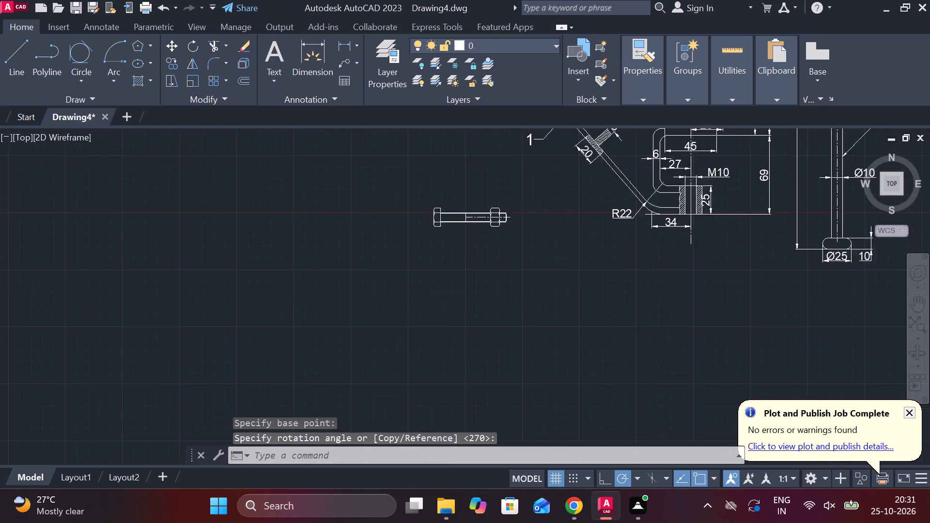
click(438, 210)
click(518, 265)
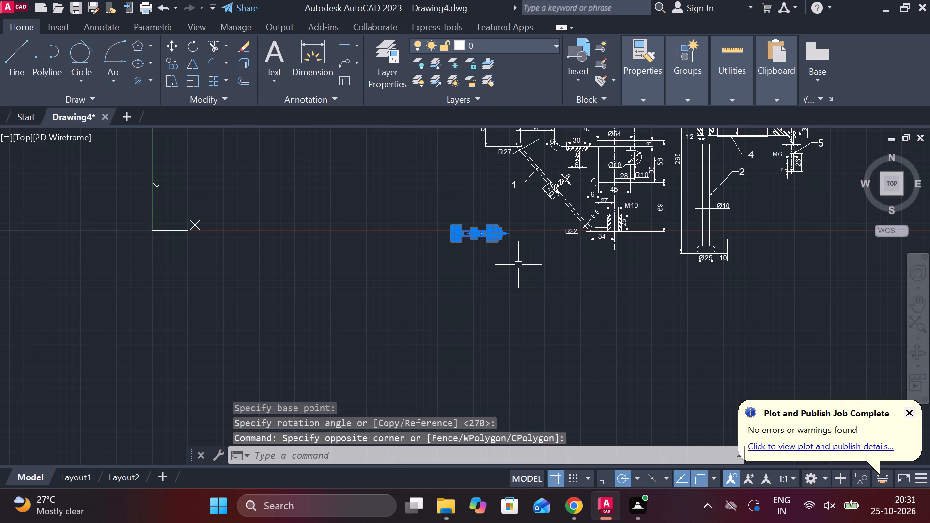
text(CO)
key(Return)
click(518, 265)
scroll(536, 278, down, 2)
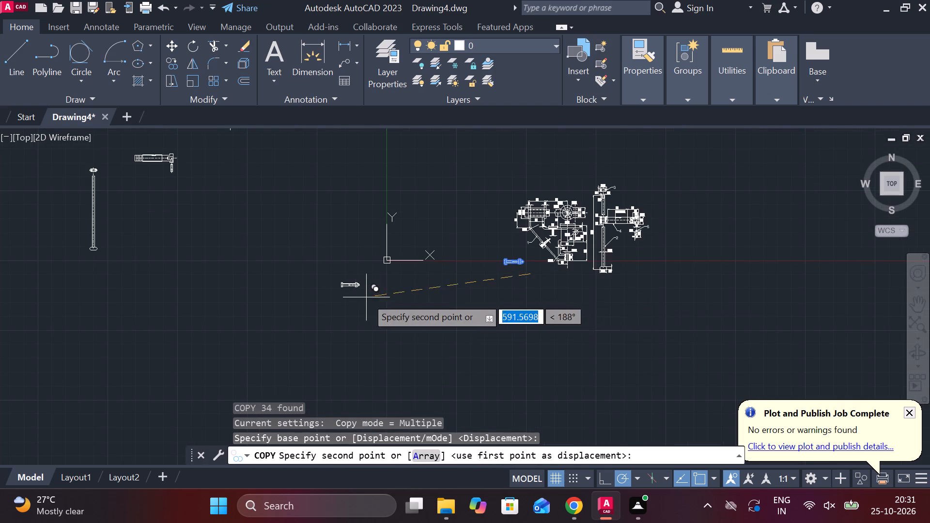
scroll(370, 299, down, 2)
click(254, 216)
scroll(411, 229, up, 2)
middle_drag(487, 276, 414, 204)
key(Escape)
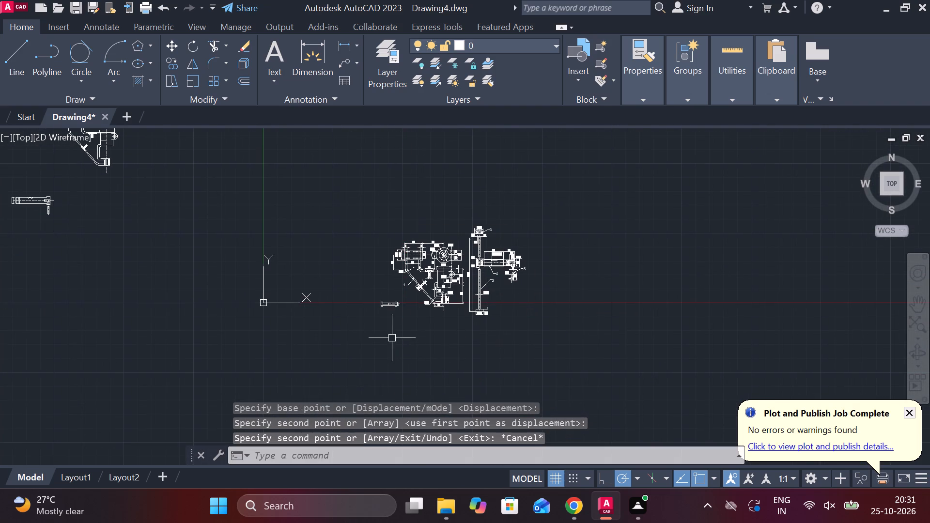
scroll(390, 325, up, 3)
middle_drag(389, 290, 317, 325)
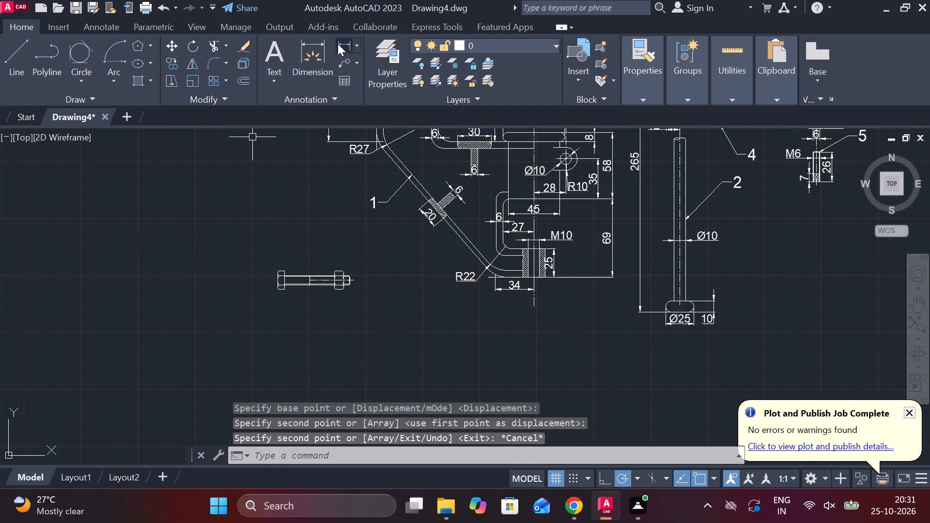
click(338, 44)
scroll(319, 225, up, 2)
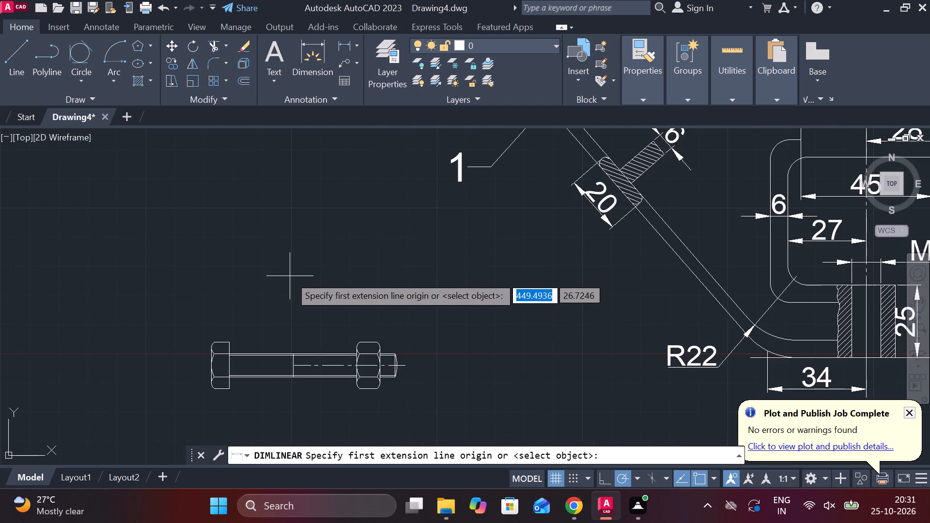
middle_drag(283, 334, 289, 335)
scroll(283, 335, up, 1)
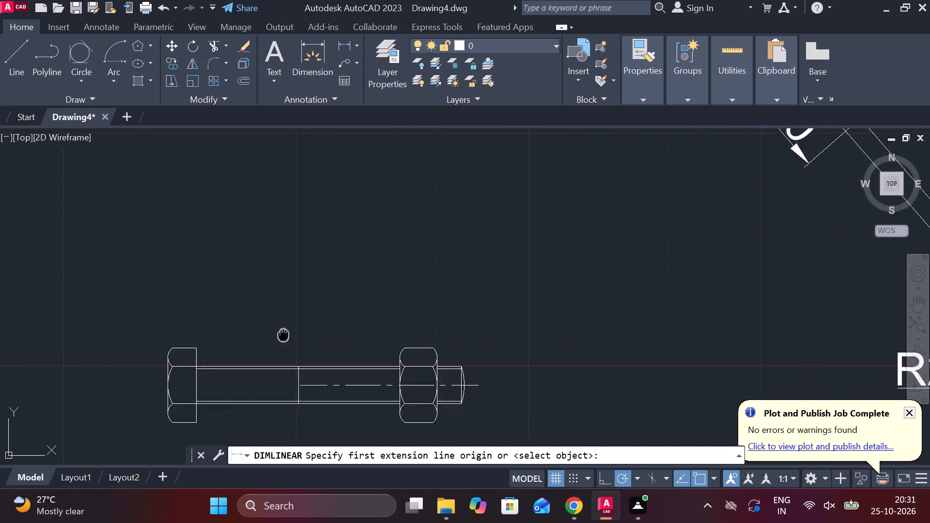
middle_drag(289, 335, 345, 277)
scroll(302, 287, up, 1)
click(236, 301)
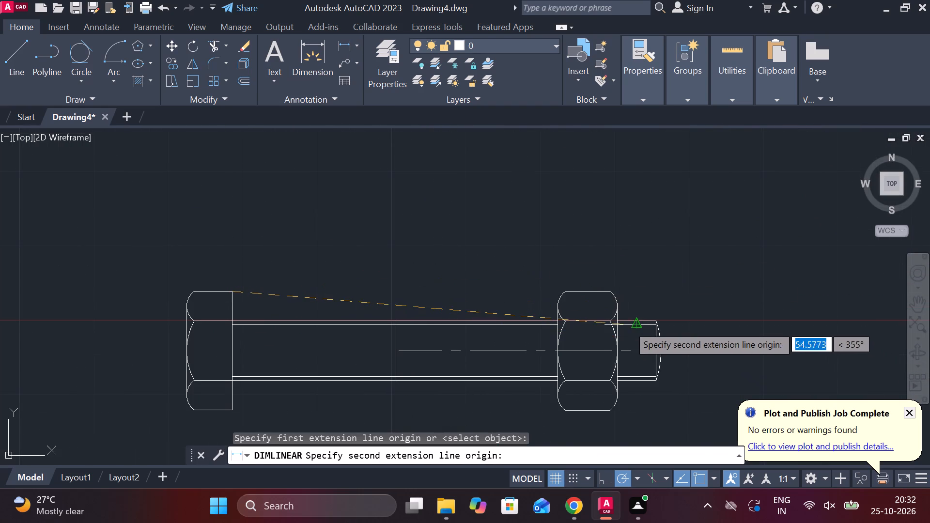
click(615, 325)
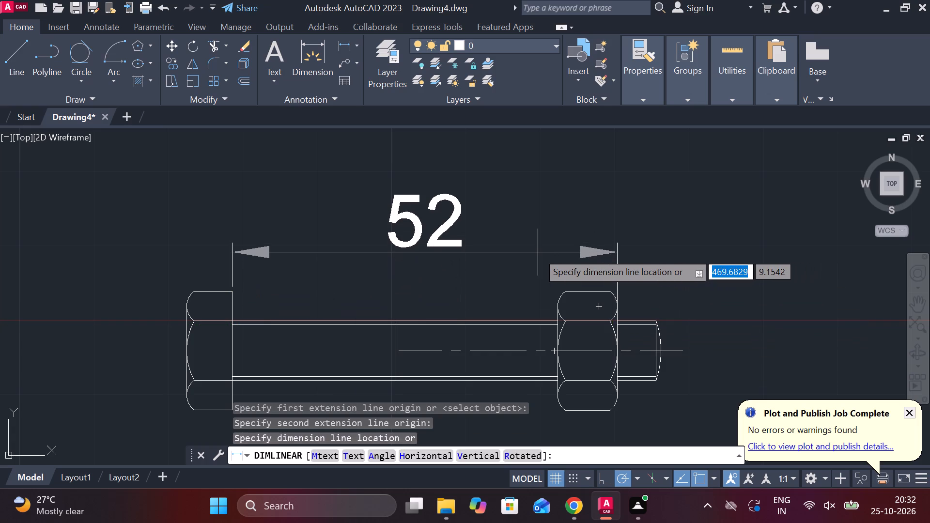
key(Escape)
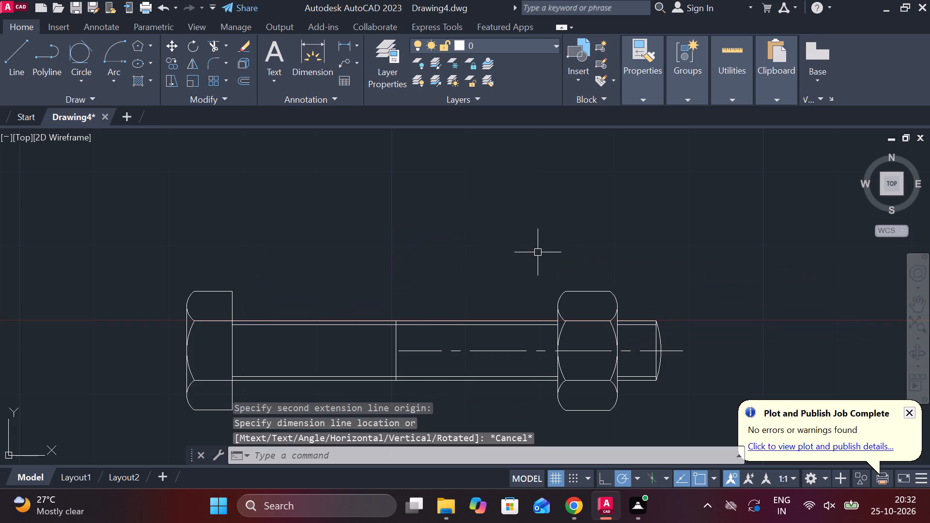
Add a horizontal linear dimension above the bolt, from the shank's threaded end line to the underside of the head.
key(space)
click(651, 338)
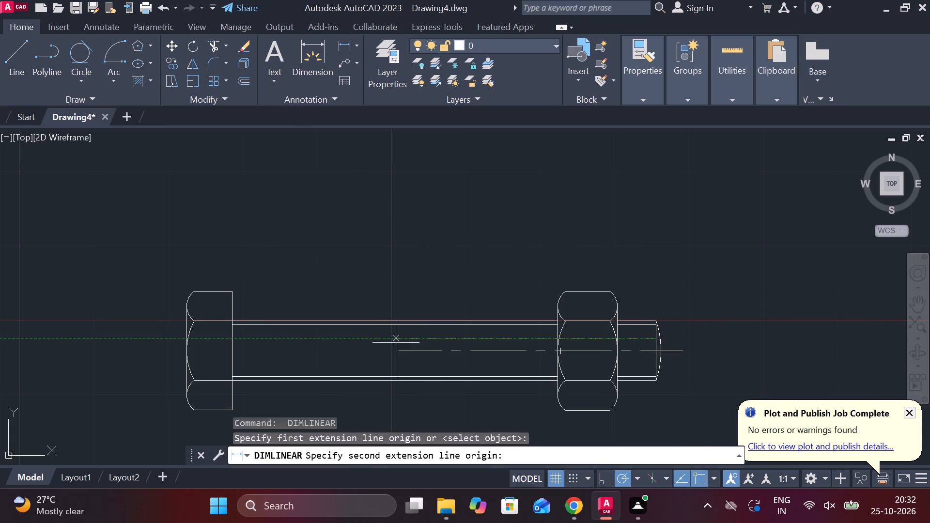
click(230, 357)
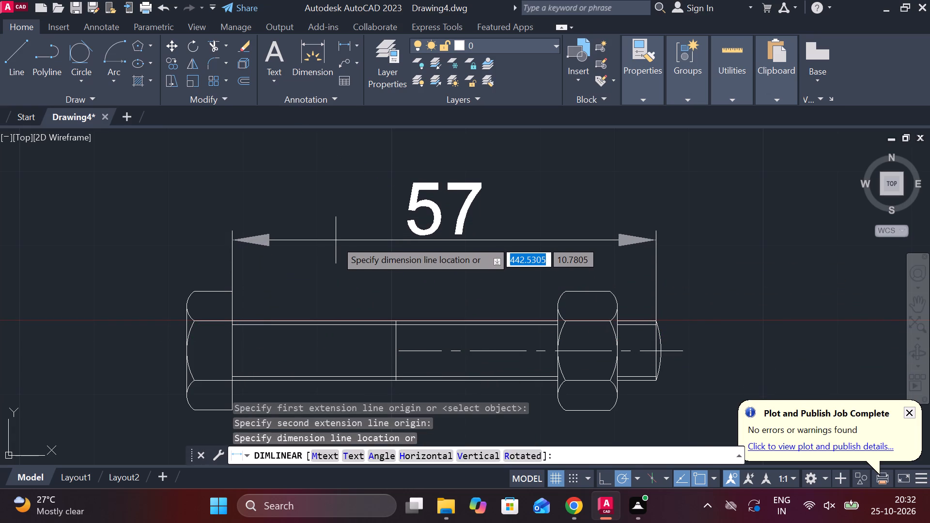
click(338, 233)
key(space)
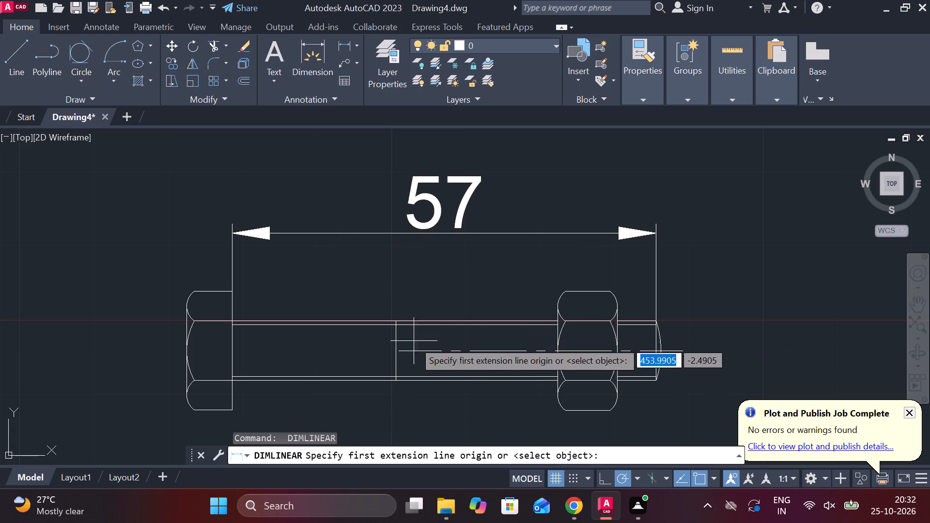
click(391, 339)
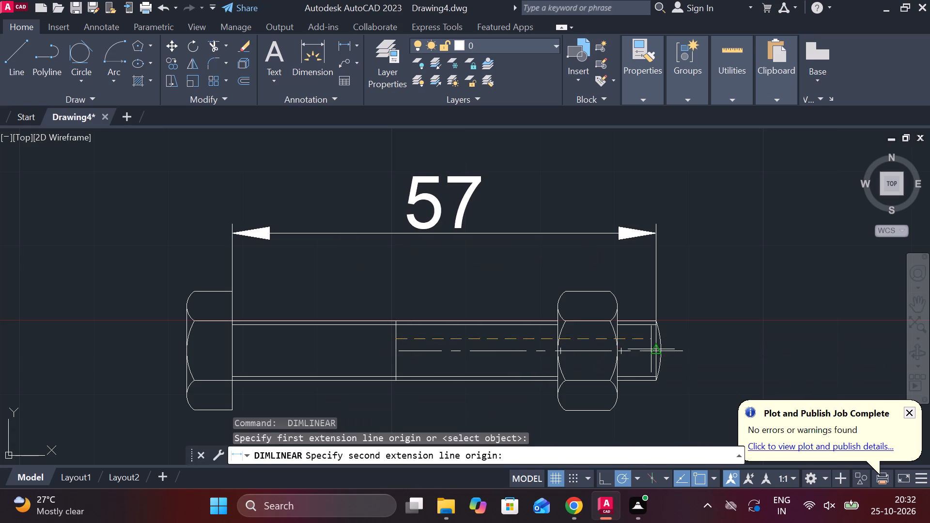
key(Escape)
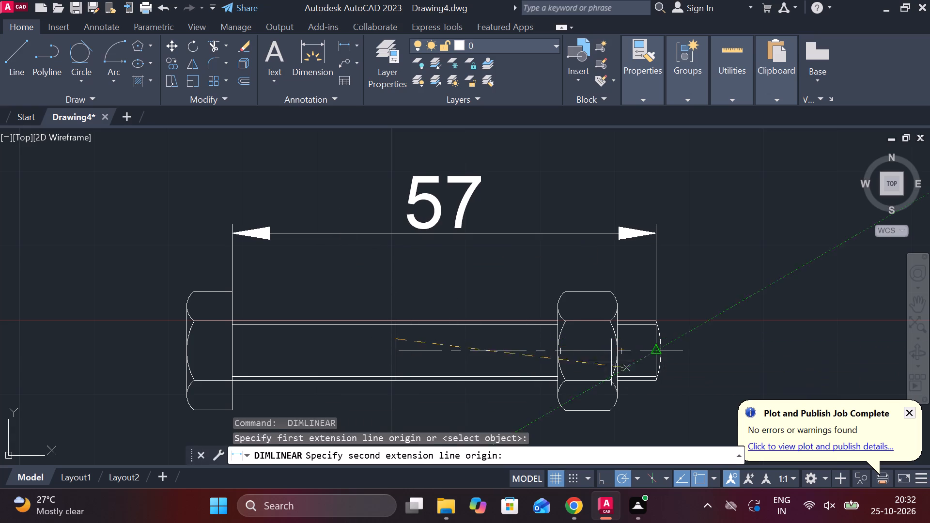
Erase the vertical thread-limit line in the middle of the bolt shank.
click(395, 344)
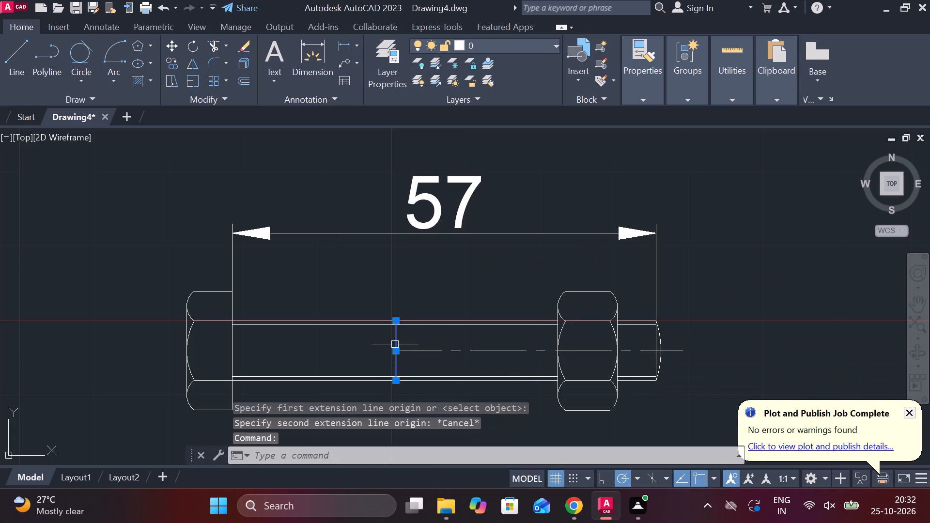
text(E)
key(space)
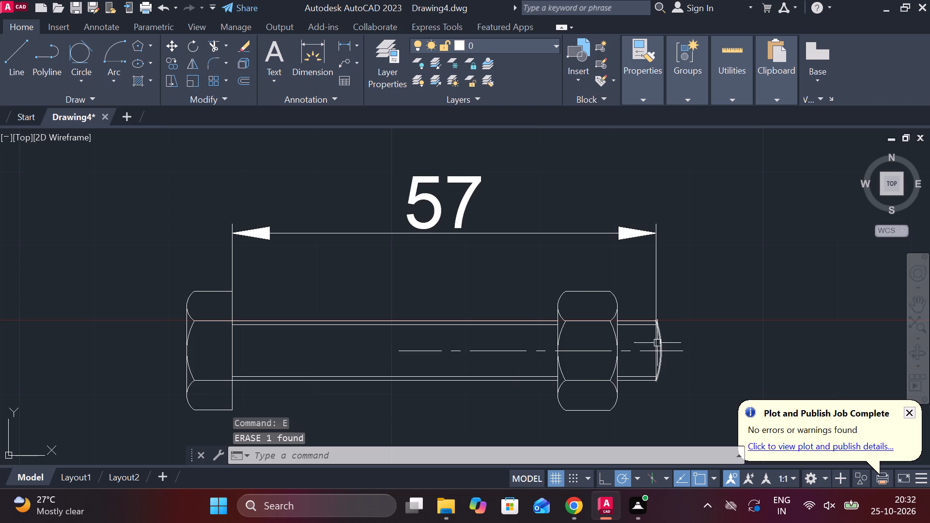
Offset the shank's vertical end line 25 toward the bolt head to mark the thread limit.
click(657, 343)
scroll(704, 338, up, 2)
key(Escape)
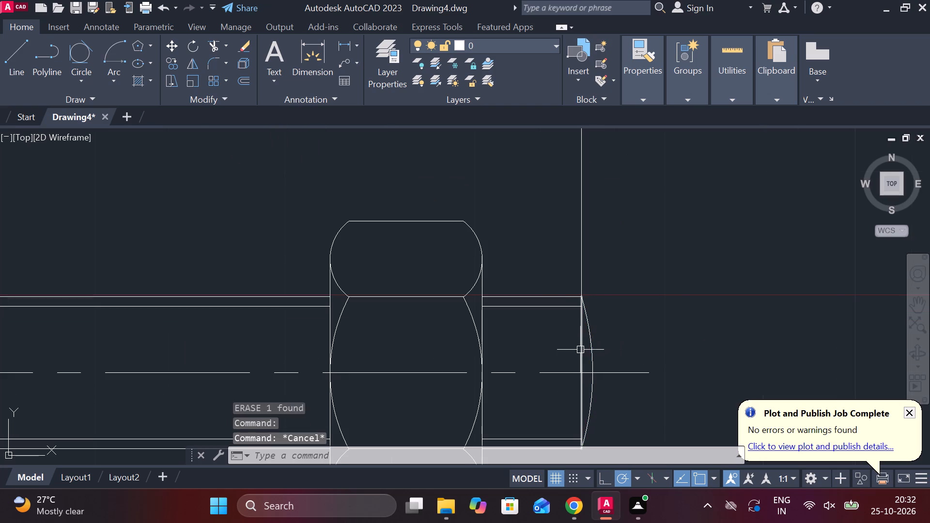
click(579, 349)
key(o)
key(Return)
key(Return)
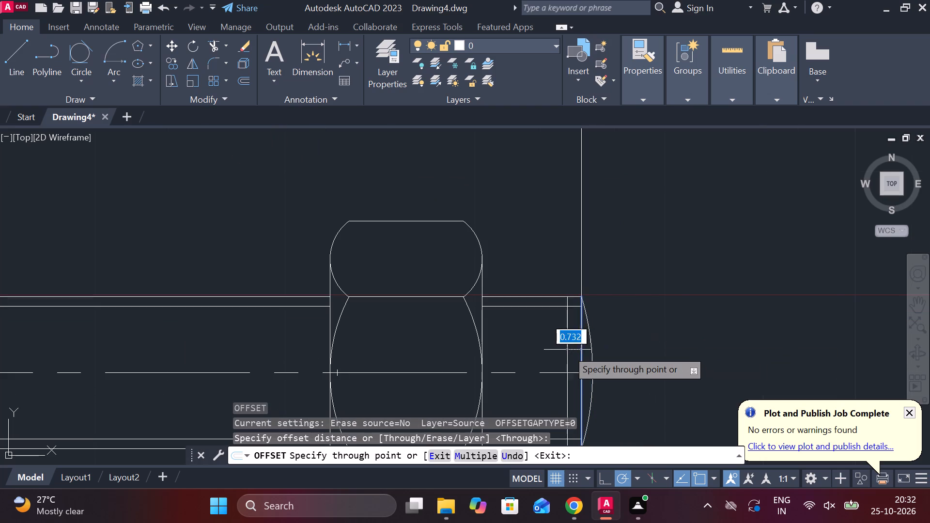
text(25)
key(space)
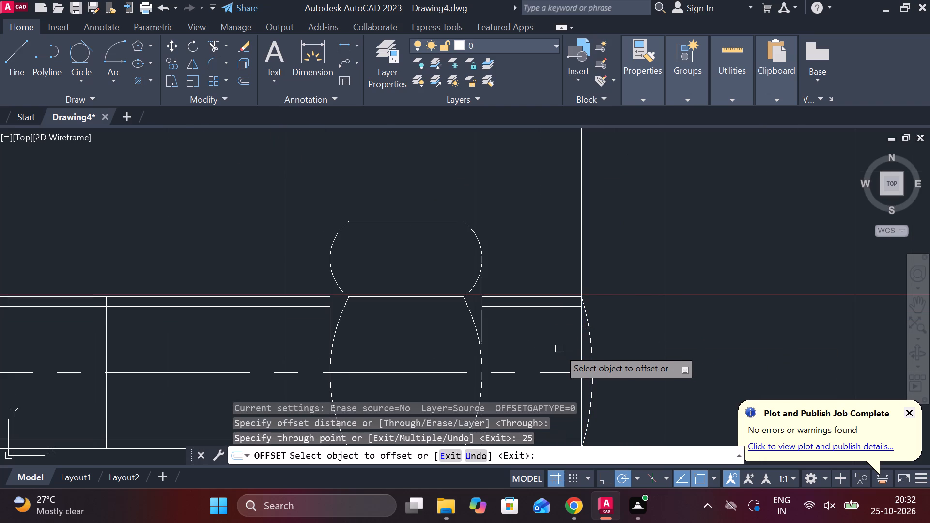
Trim the two inner thread lines between the bolt head and the thread-limit line, keeping only the threaded portion.
scroll(563, 349, down, 2)
key(Escape)
middle_drag(316, 361, 330, 364)
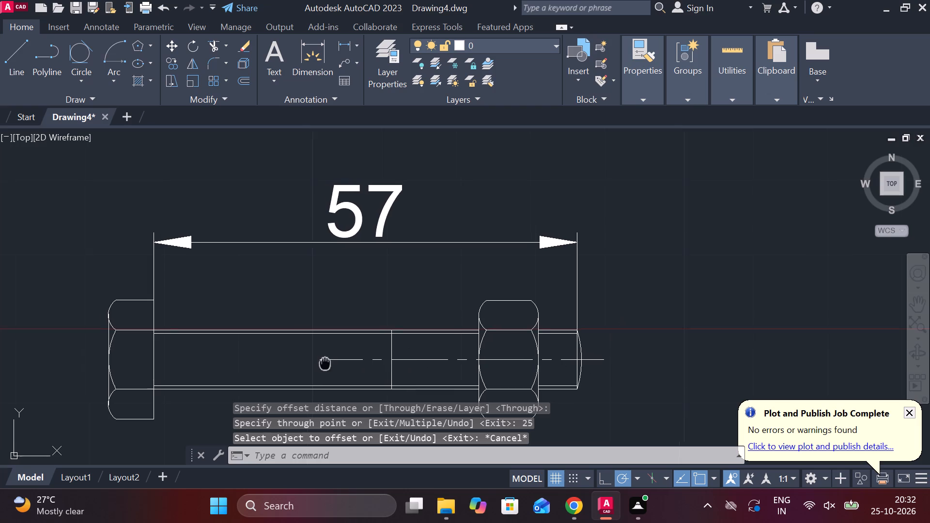
middle_drag(330, 364, 361, 364)
text(TR)
key(space)
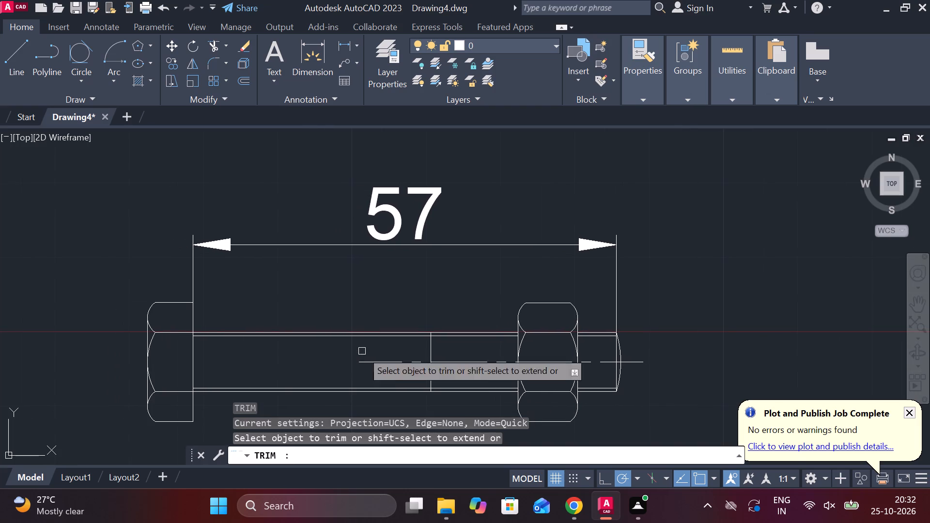
click(302, 339)
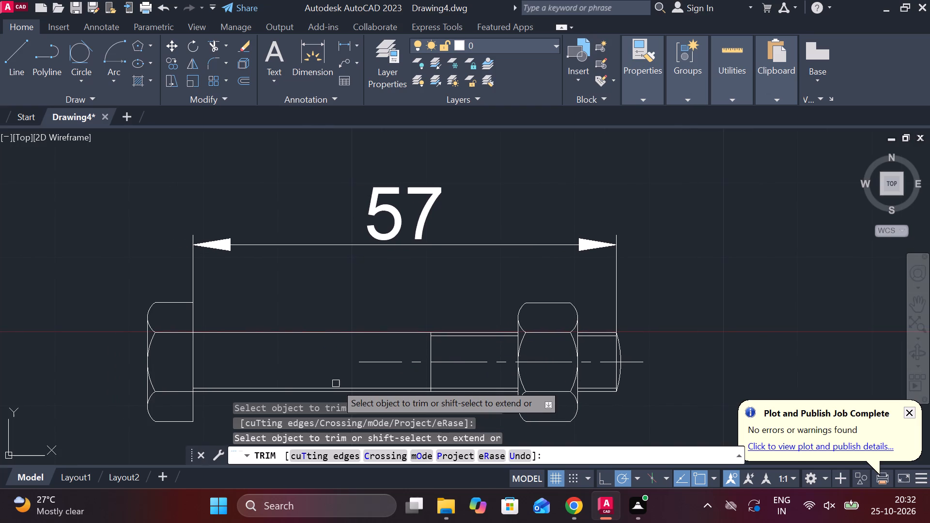
click(335, 387)
scroll(371, 376, down, 1)
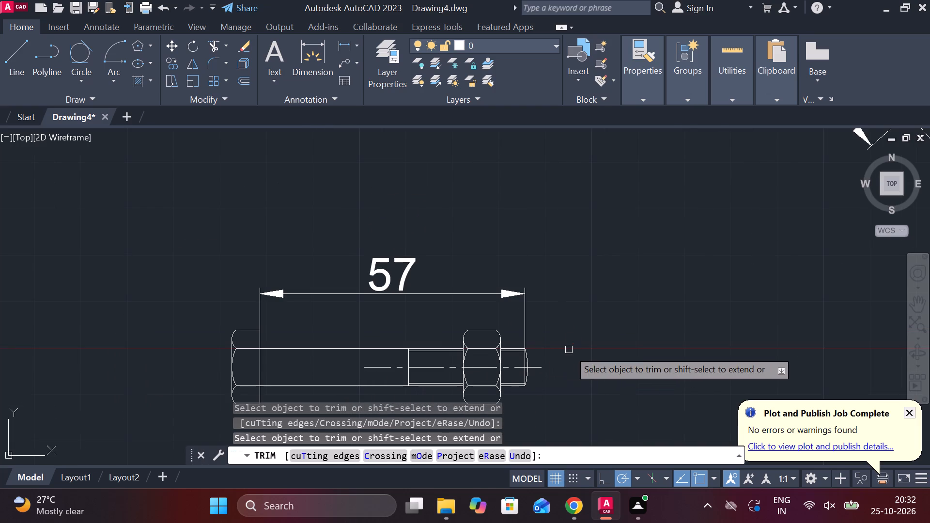
key(Escape)
Stretch the bolt's centerline so that it ends a short distance beyond the outer face of the hexagonal head.
middle_drag(569, 350, 552, 330)
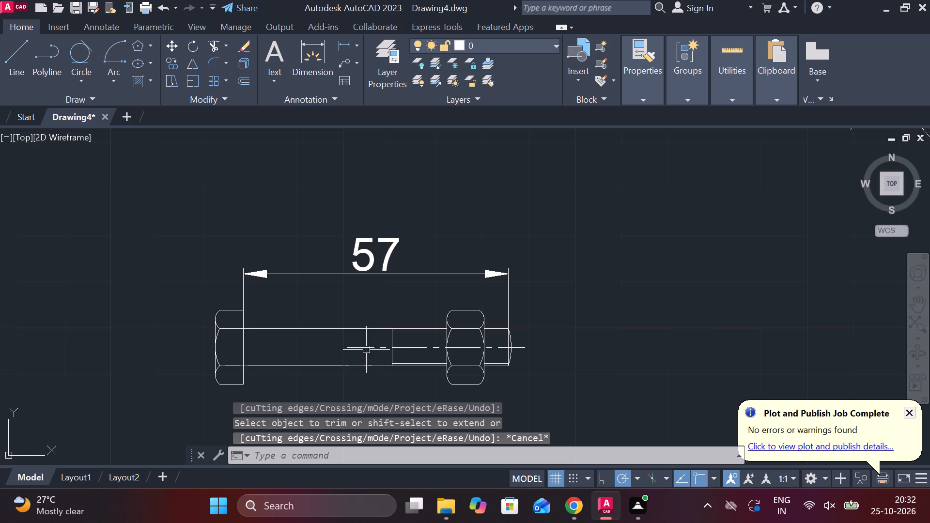
click(363, 345)
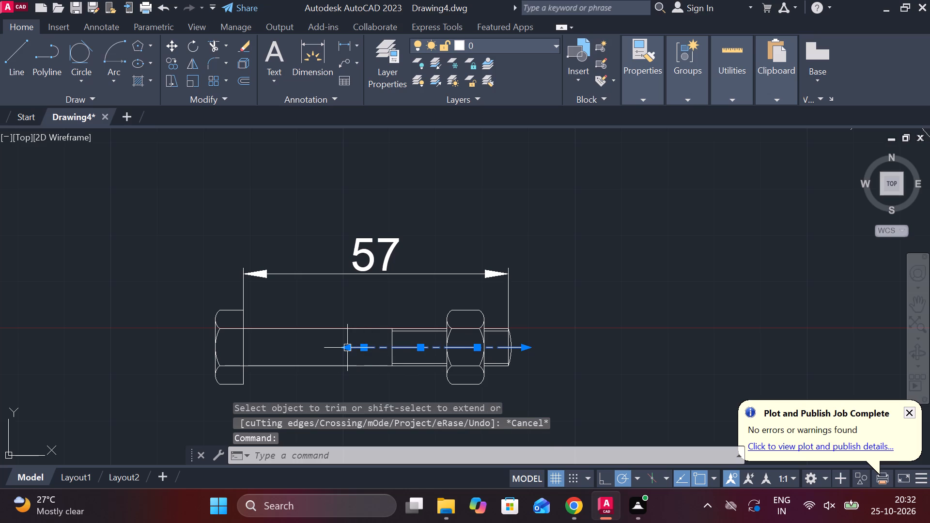
click(348, 347)
click(155, 352)
key(Escape)
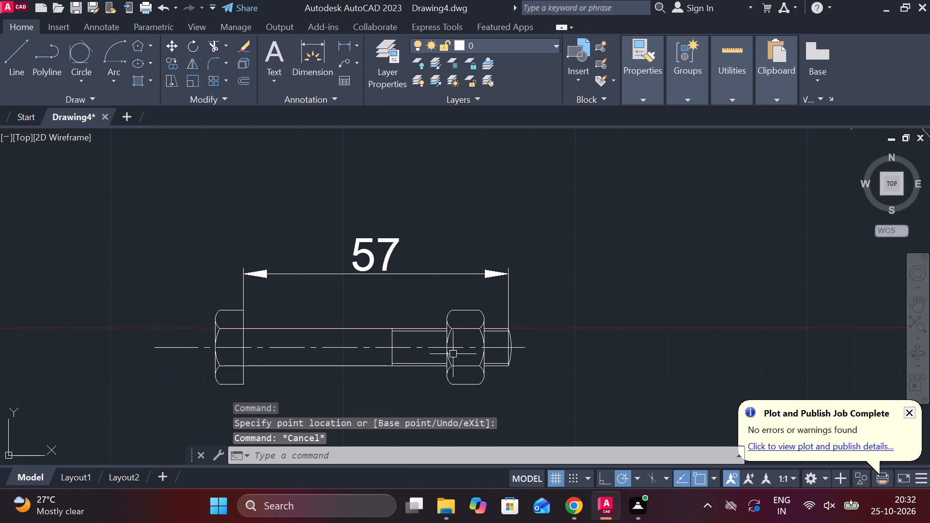
scroll(467, 360, down, 1)
scroll(439, 363, up, 1)
click(182, 346)
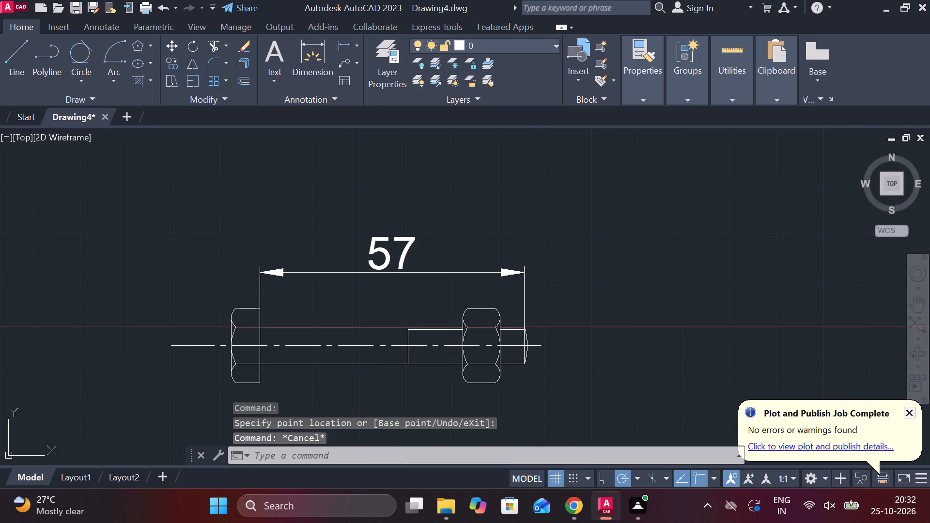
middle_drag(194, 342, 259, 342)
click(234, 349)
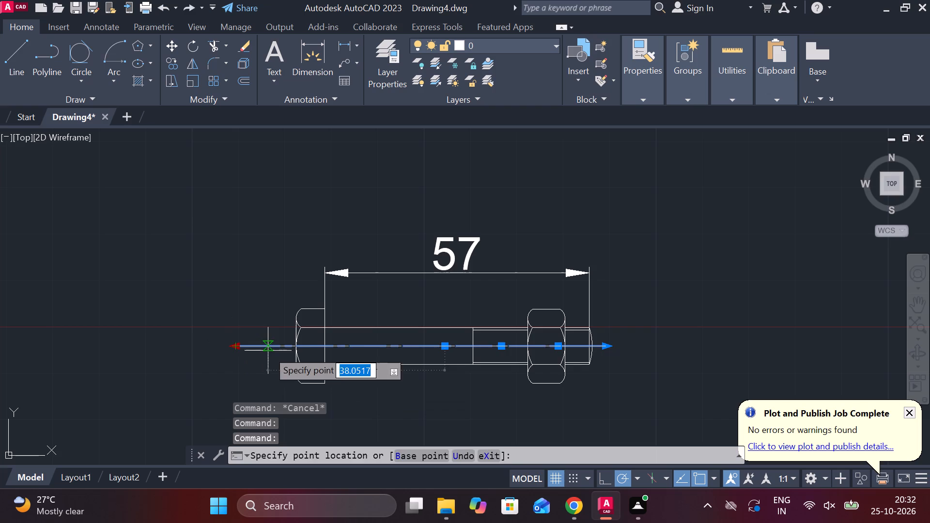
click(268, 351)
key(Escape)
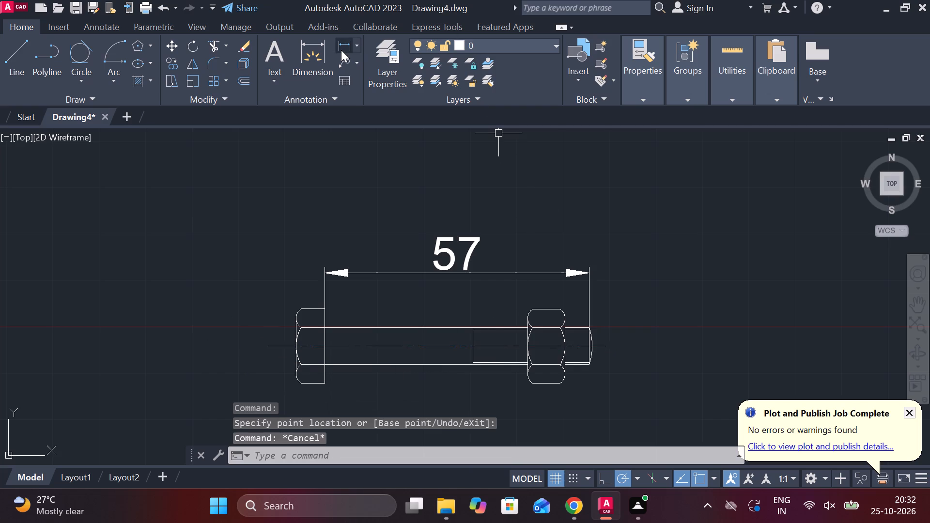
Add a horizontal linear dimension for the thread length, from the thread-limit line to the shank's end line, just above the nut.
double_click(342, 50)
click(473, 326)
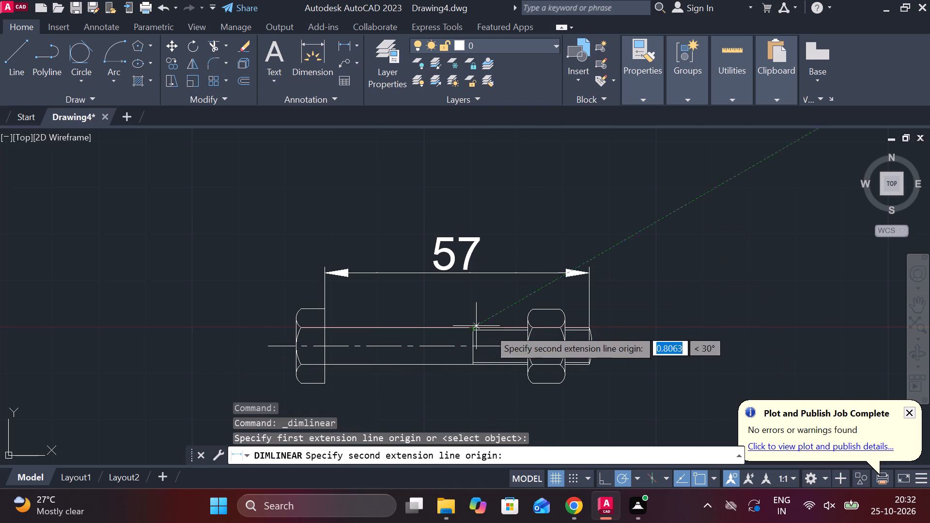
scroll(571, 348, up, 3)
click(649, 343)
middle_drag(528, 189, 536, 199)
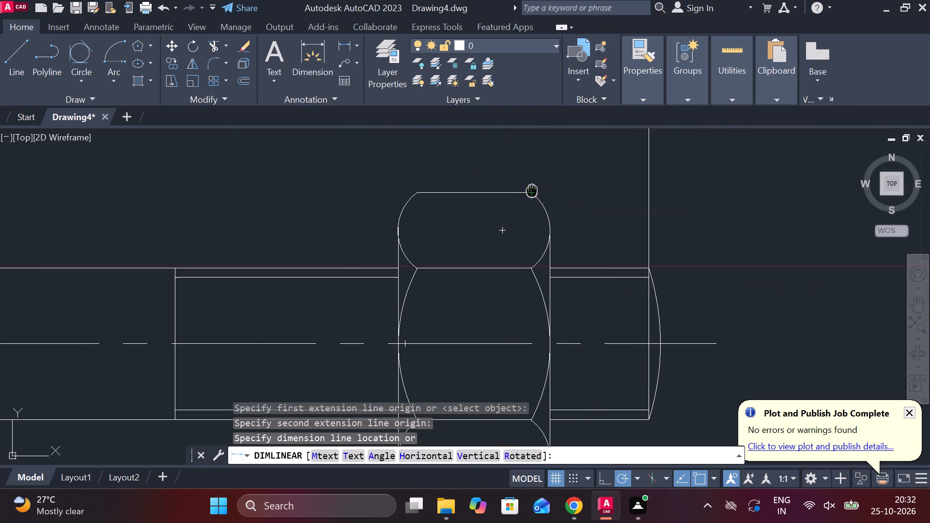
middle_drag(536, 199, 531, 307)
click(523, 278)
scroll(524, 278, down, 3)
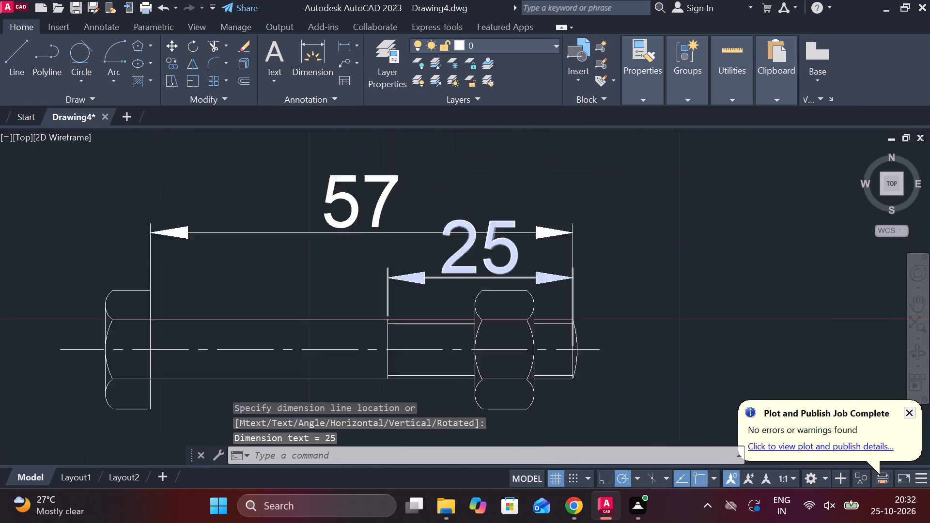
key(Escape)
Raise the shank-length dimension farther above the bolt, clear of the thread-length dimension.
click(437, 231)
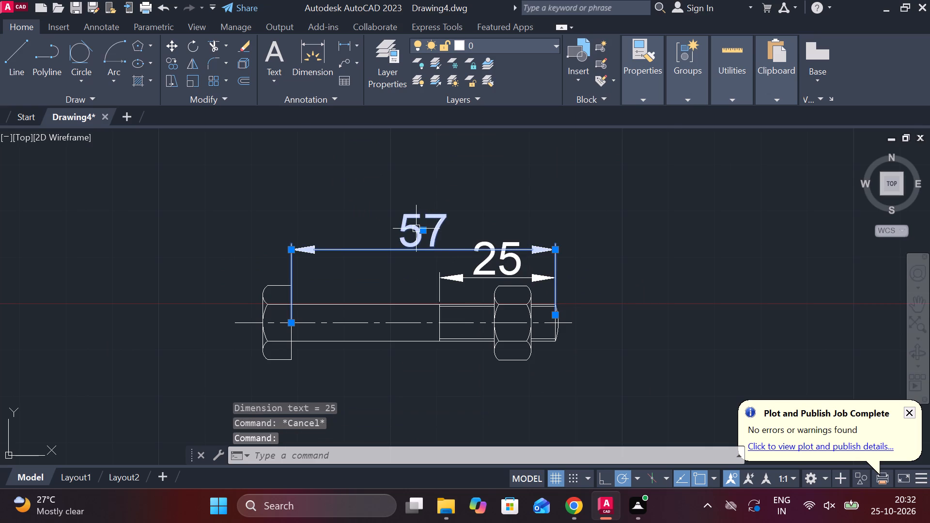
click(420, 229)
click(423, 219)
key(Escape)
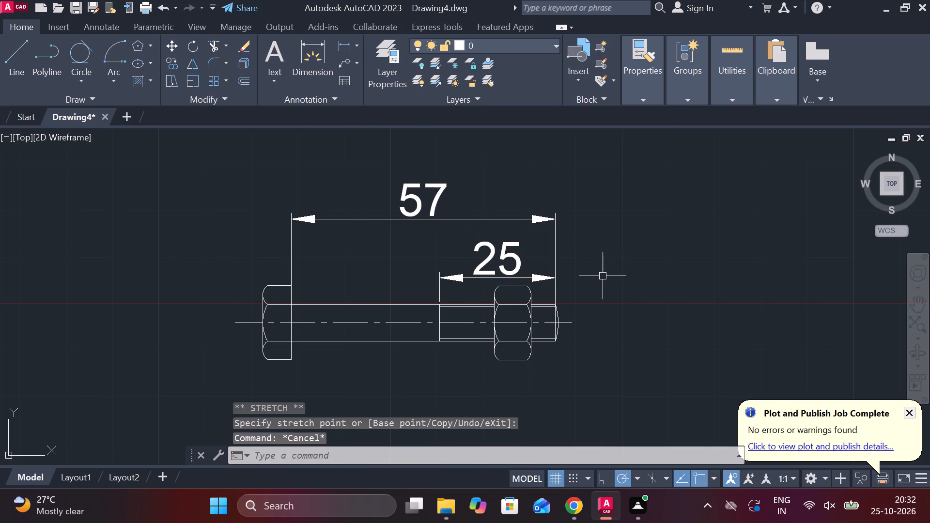
Add a vertical linear dimension for the shank's diameter, placed just beyond its threaded end.
click(349, 42)
scroll(661, 304, up, 2)
scroll(467, 305, up, 1)
click(346, 323)
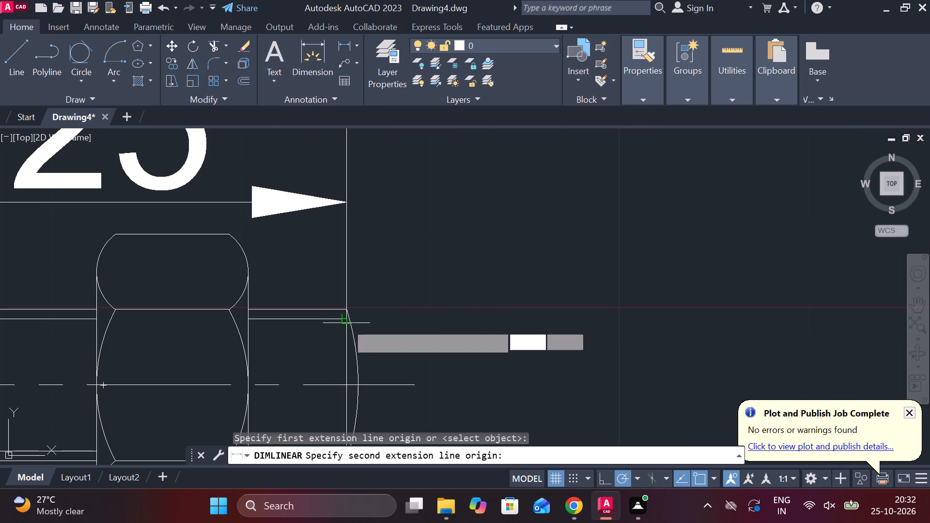
key(Escape)
key(space)
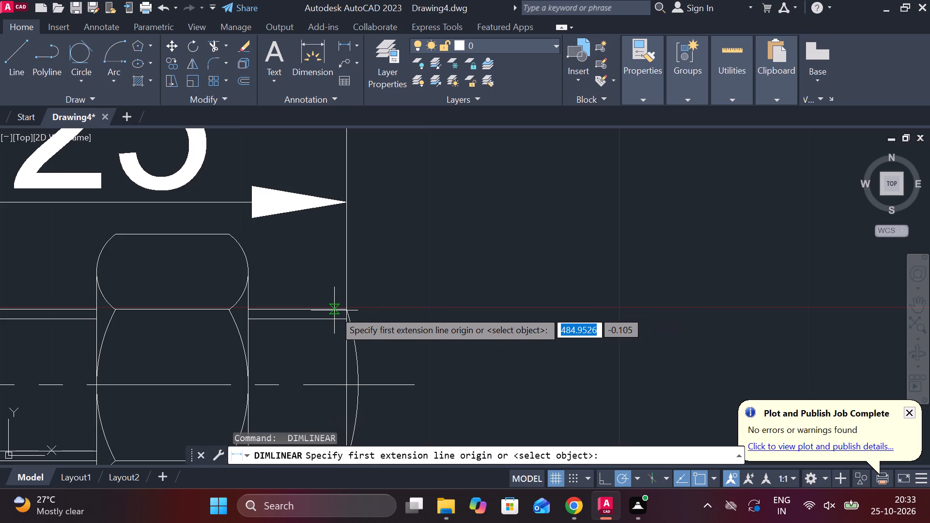
click(345, 310)
scroll(381, 327, down, 2)
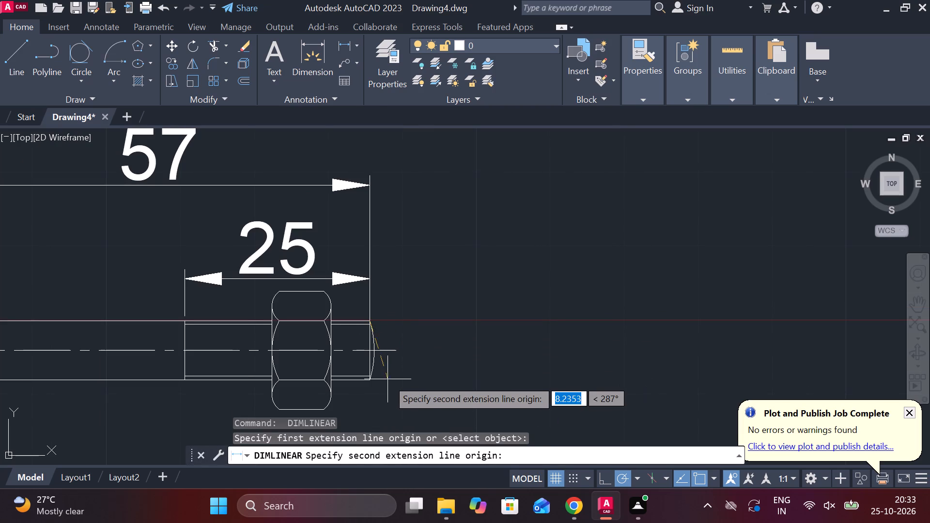
click(375, 381)
click(452, 370)
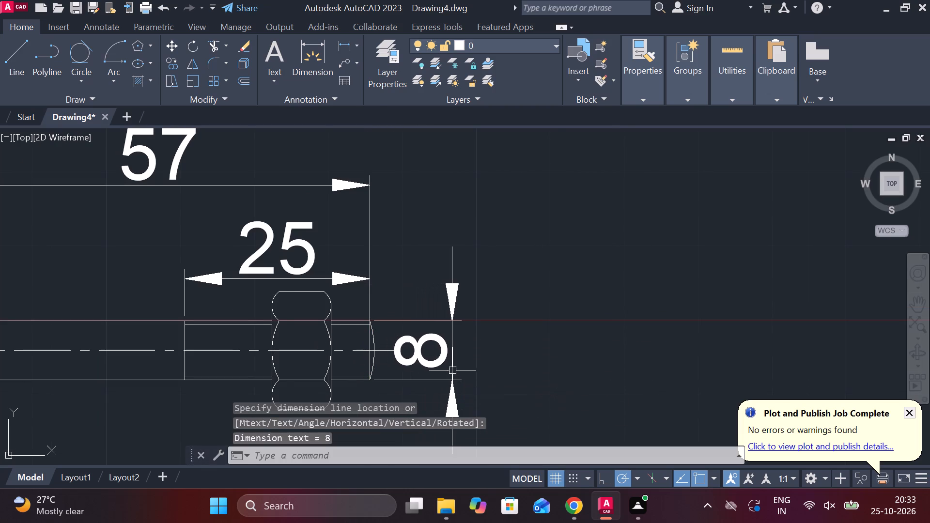
scroll(558, 333, down, 1)
key(Escape)
Add the prefix M to the shank-diameter dimension text so it reads M8.
double_click(472, 348)
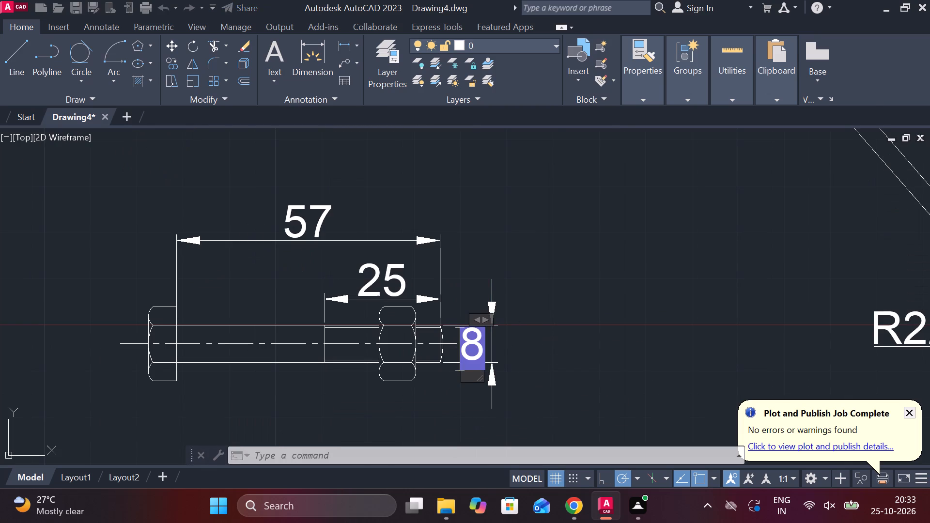
key(m)
click(851, 65)
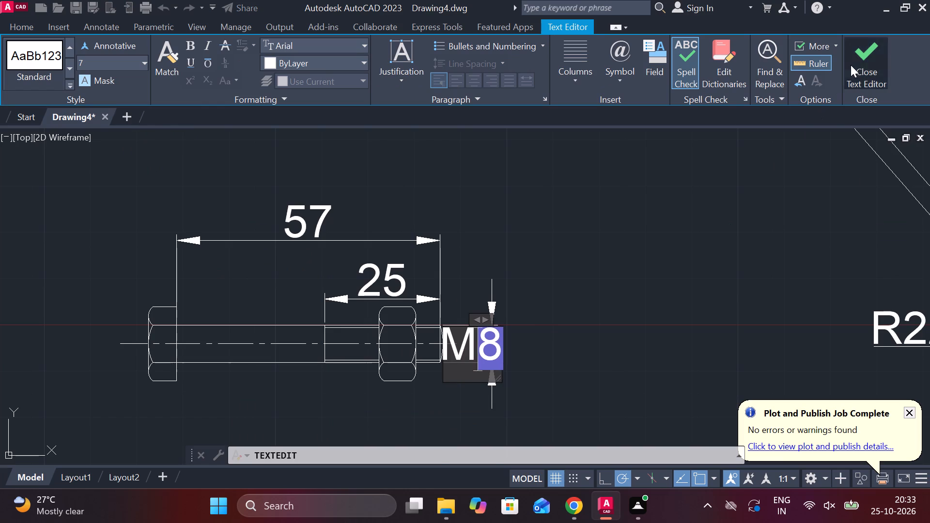
key(Escape)
Move the M8 dimension text slightly lower beneath the threaded end of the bolt.
middle_drag(490, 359, 474, 279)
click(474, 314)
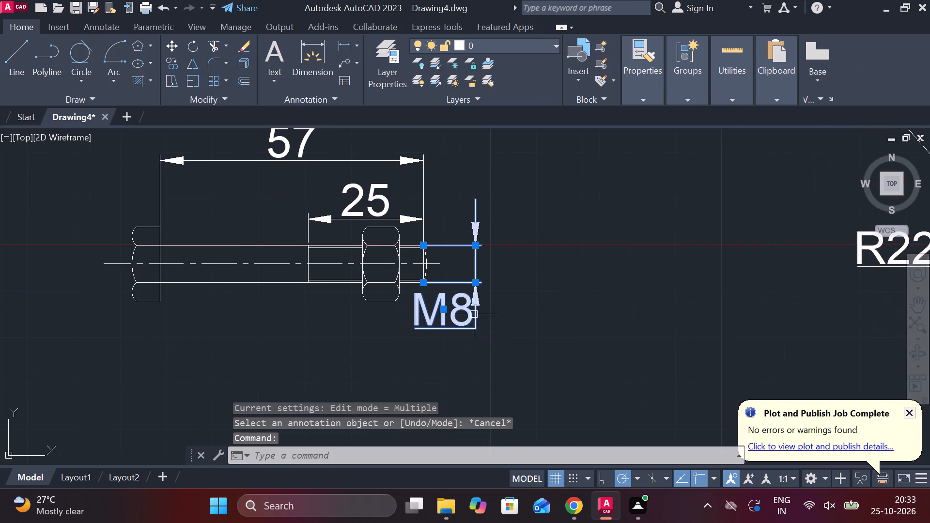
click(446, 311)
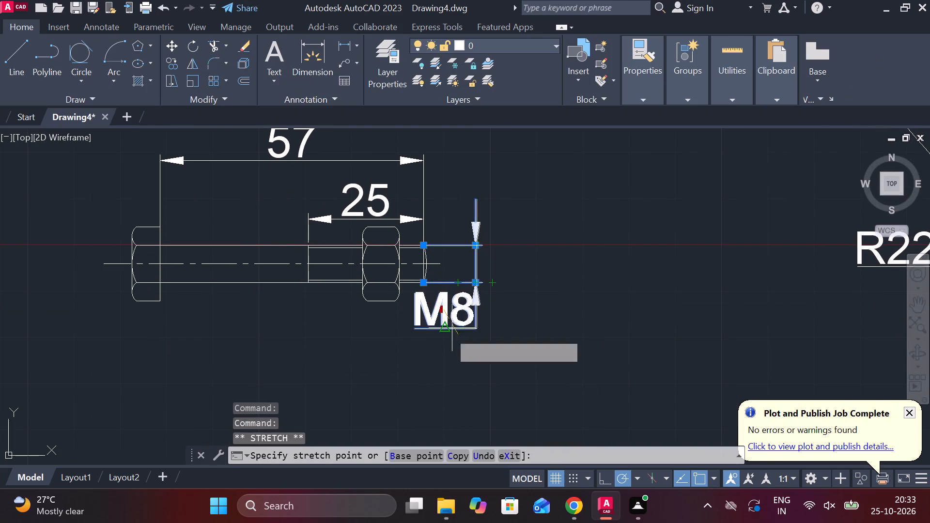
click(413, 342)
key(Escape)
Add a multileader pointing to the underside of the bolt shank, labelled 11 with text height 10.
scroll(525, 329, down, 1)
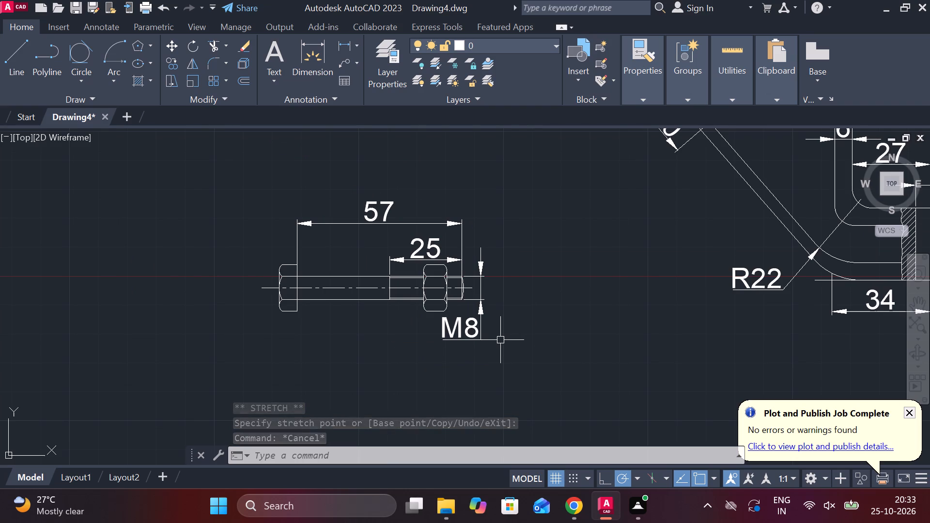
click(348, 59)
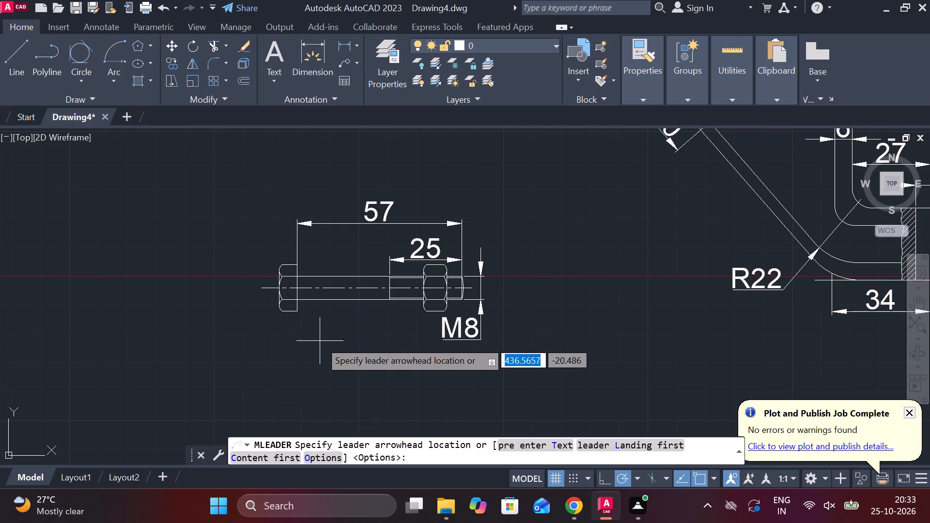
click(350, 303)
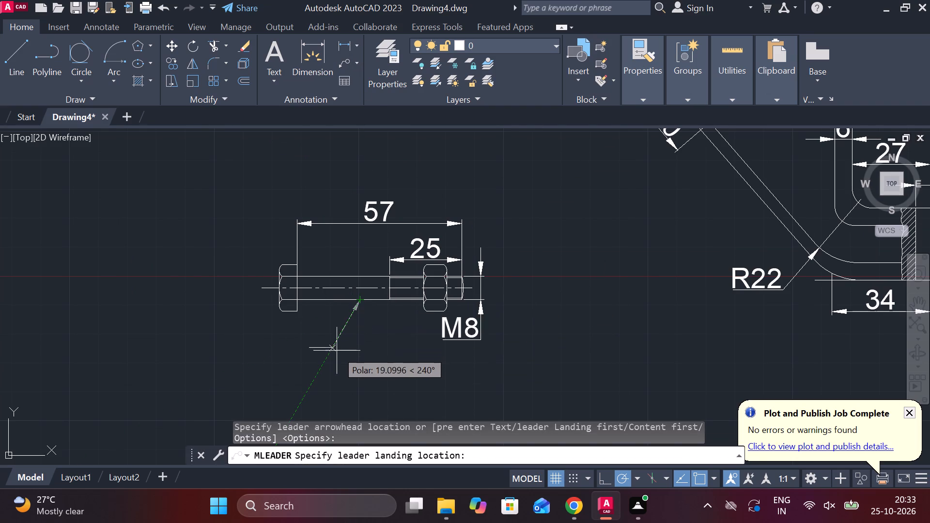
click(329, 353)
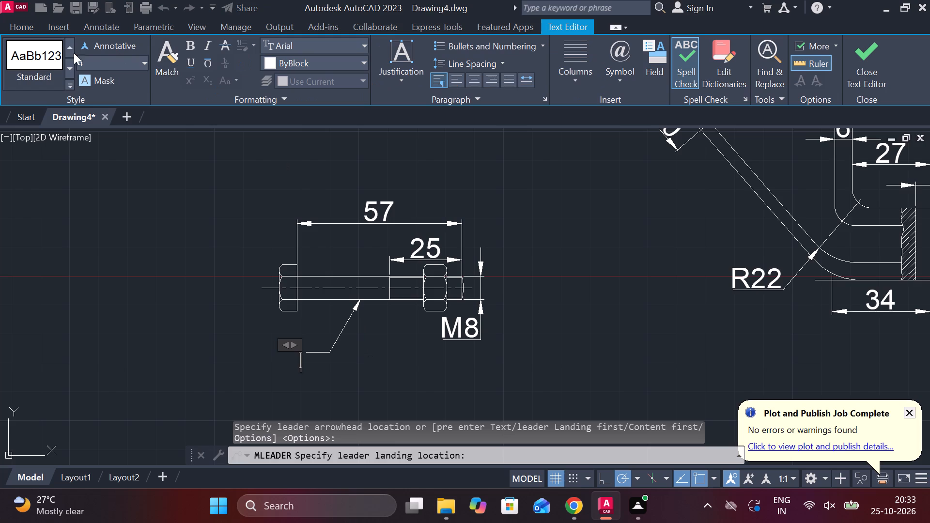
click(95, 65)
text(10)
key(Return)
text(11)
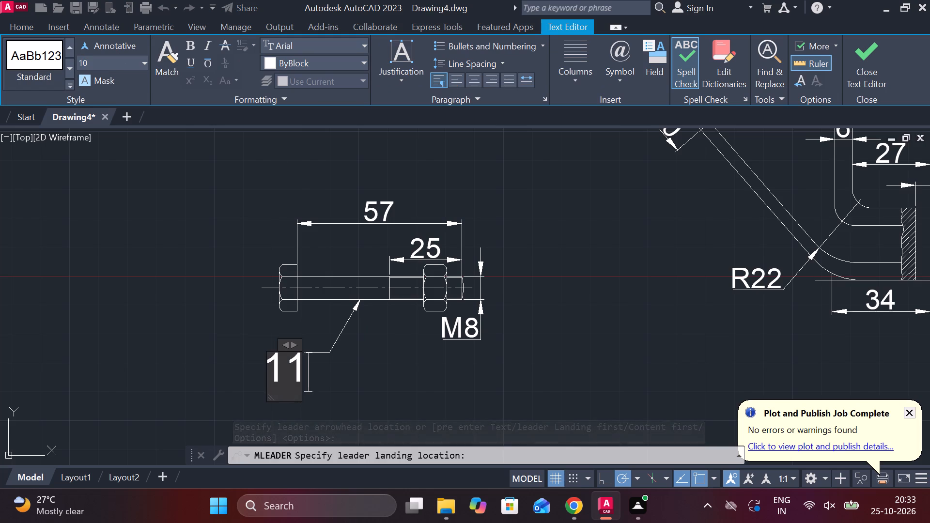
click(865, 56)
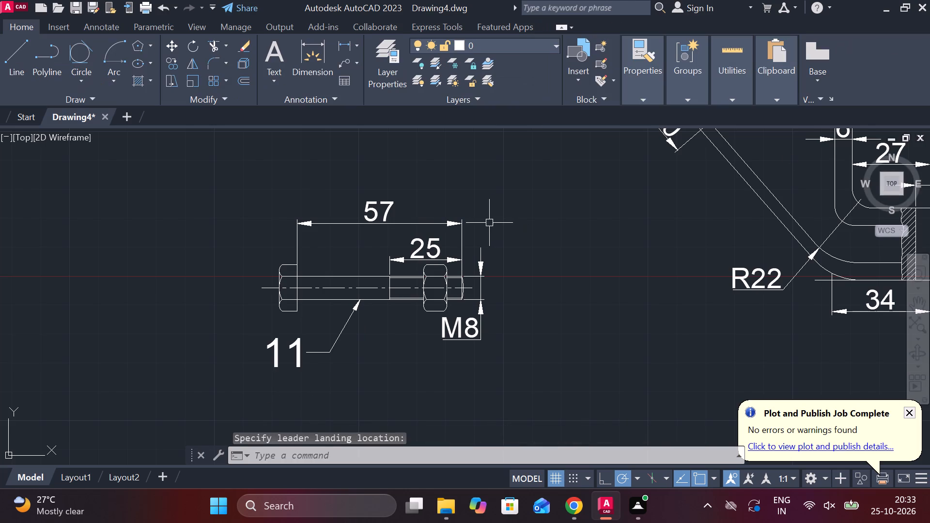
Move the complete dimensioned bolt with its leader to the empty area beside part 2, below part 5.
scroll(489, 223, down, 2)
click(380, 201)
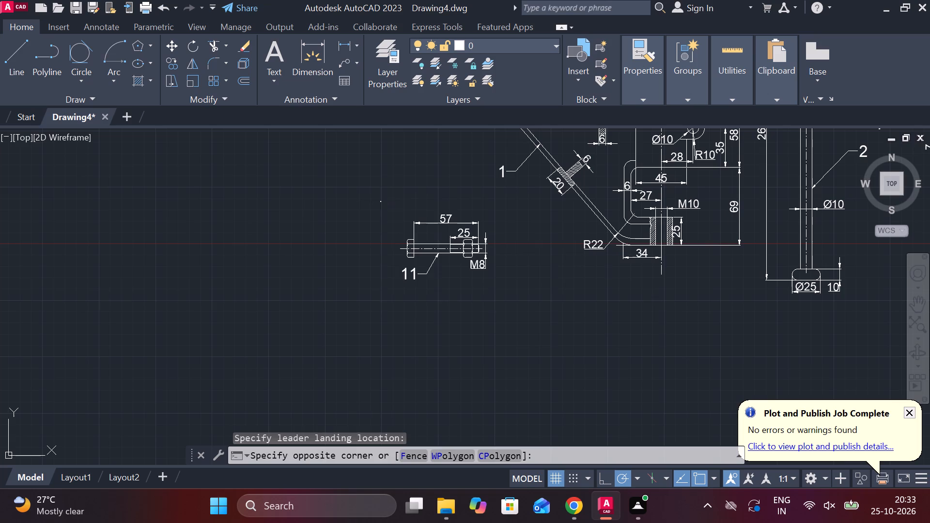
click(503, 315)
key(m)
key(Return)
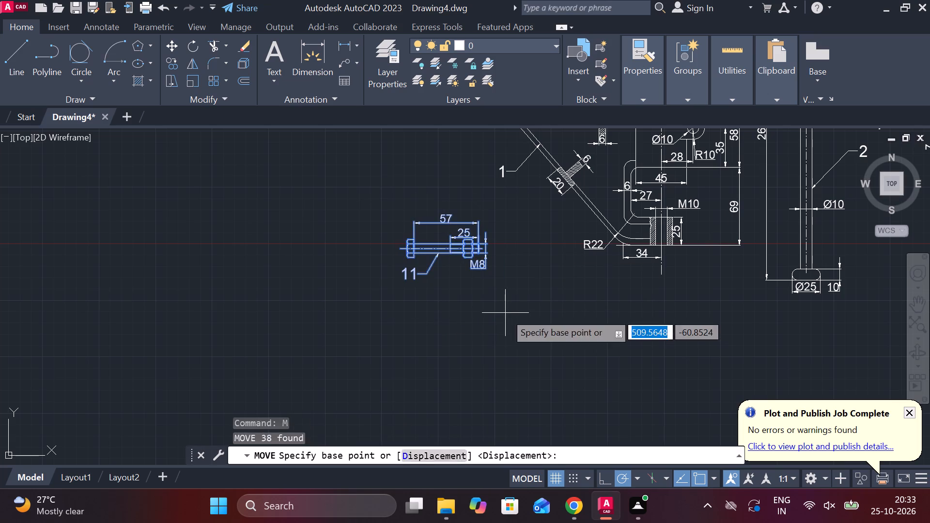
click(505, 313)
scroll(509, 315, down, 2)
scroll(686, 279, up, 2)
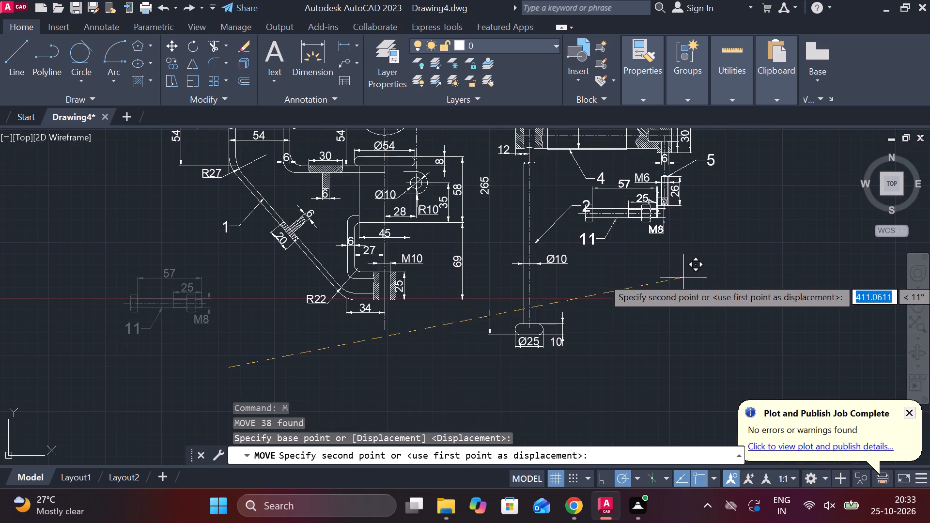
middle_drag(676, 296, 585, 320)
scroll(597, 349, up, 1)
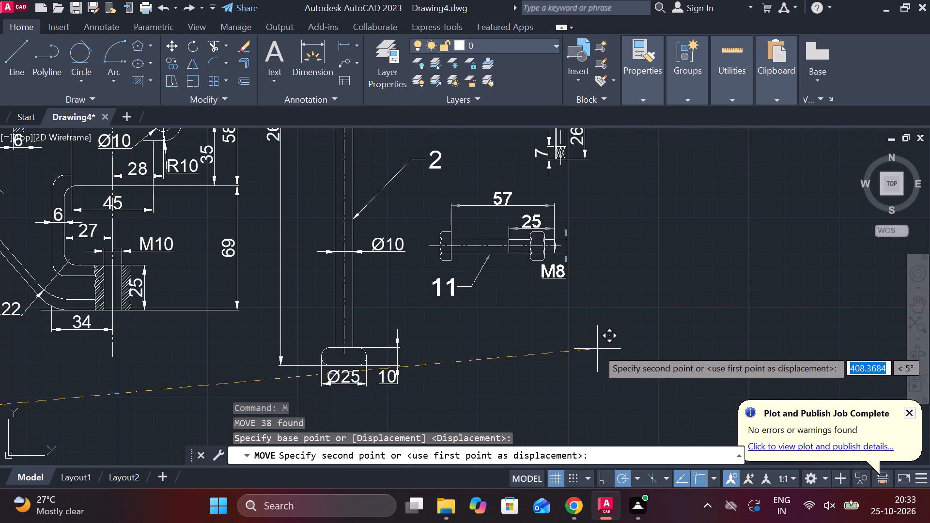
click(600, 338)
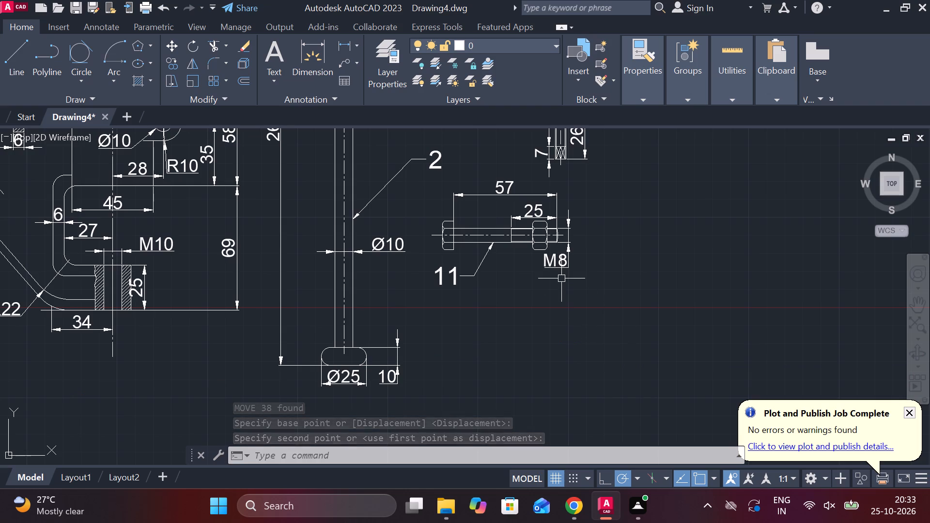
Draw a closed 28 by 3 rectangle from lines in the empty space below the part 11 bolt.
scroll(511, 281, up, 2)
middle_drag(486, 322, 480, 276)
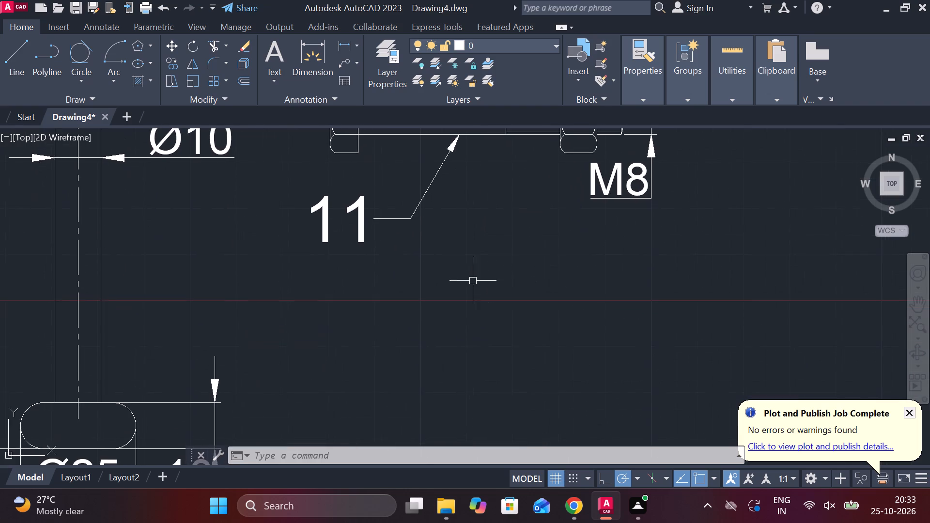
scroll(466, 294, down, 3)
scroll(477, 302, up, 2)
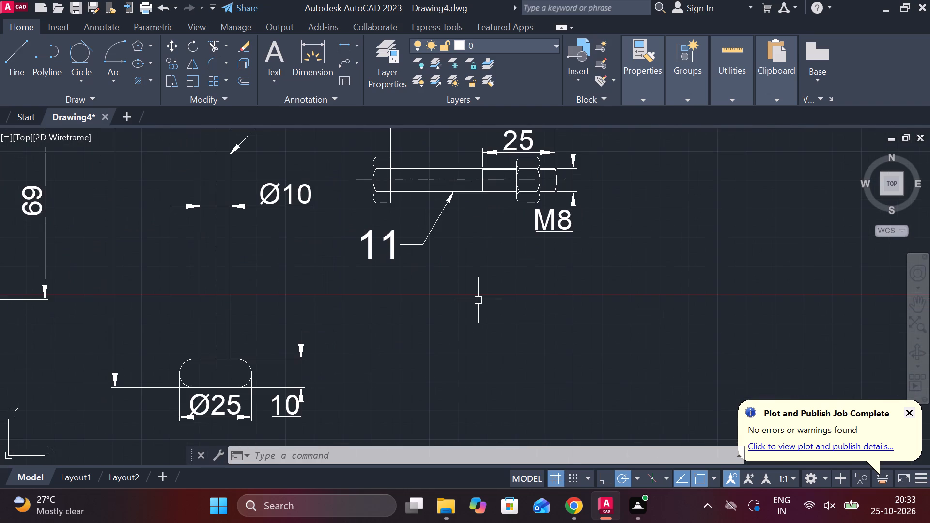
key(l)
key(Return)
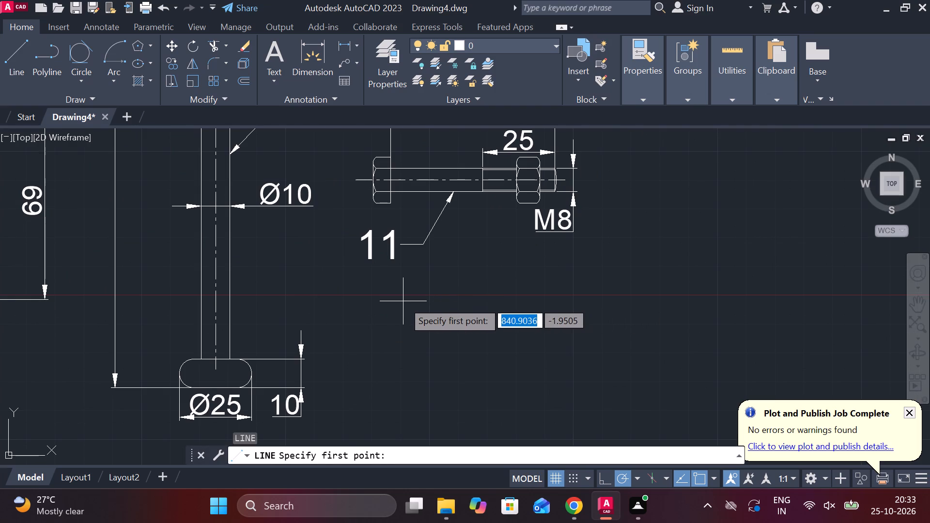
click(406, 311)
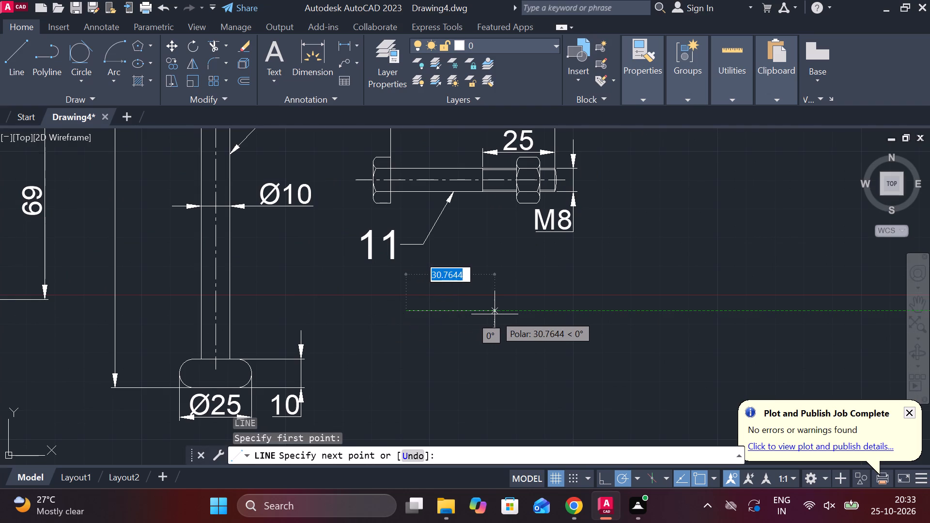
text(28)
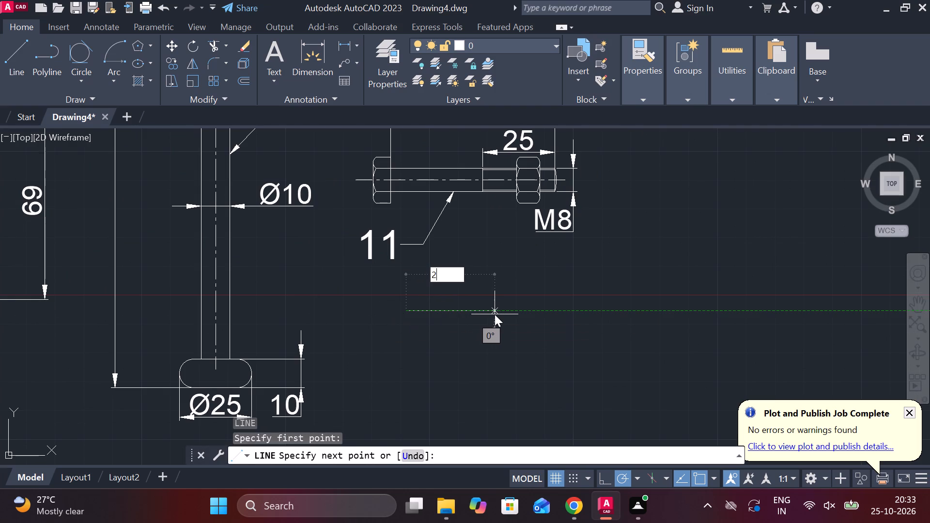
key(Return)
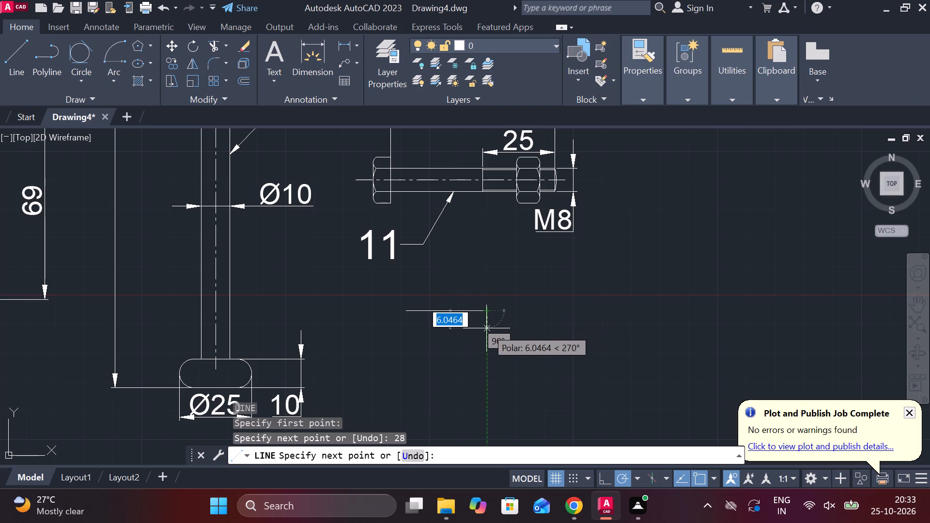
text(3)
key(space)
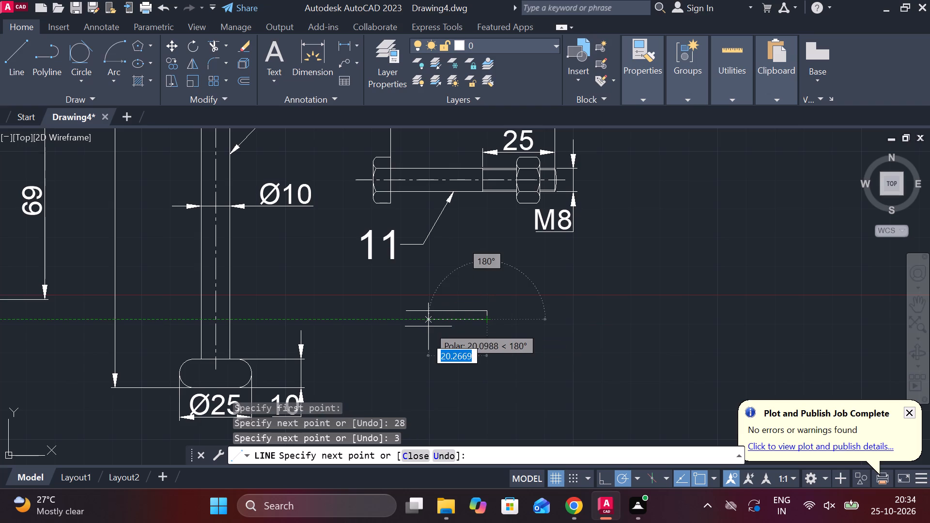
text(28)
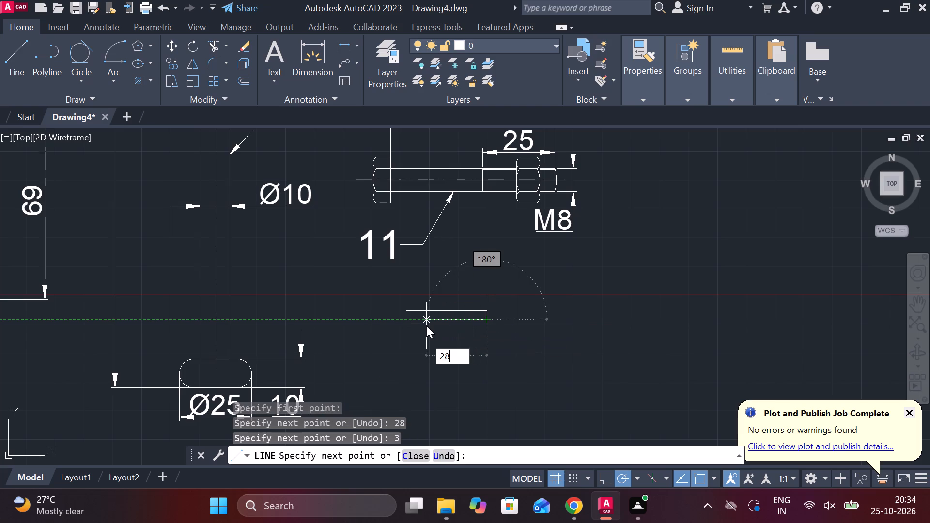
key(Return)
scroll(417, 303, up, 2)
click(389, 323)
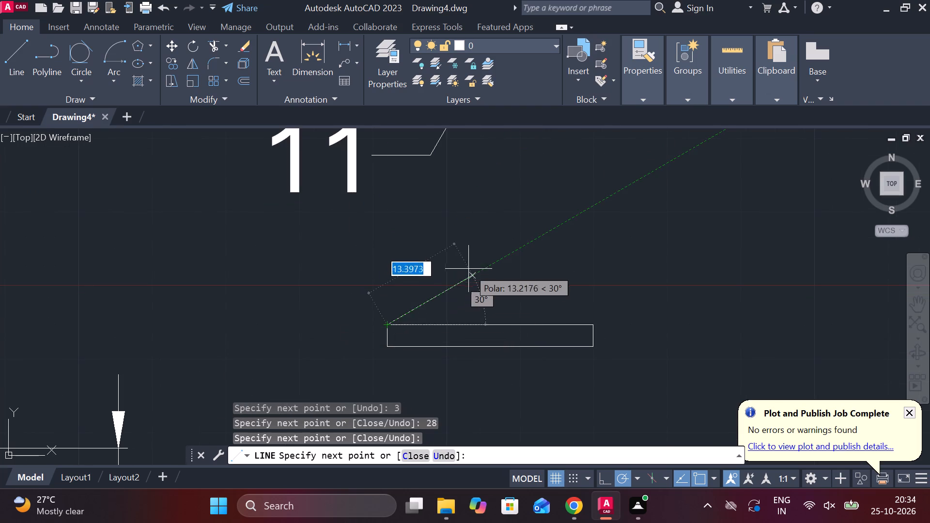
key(Escape)
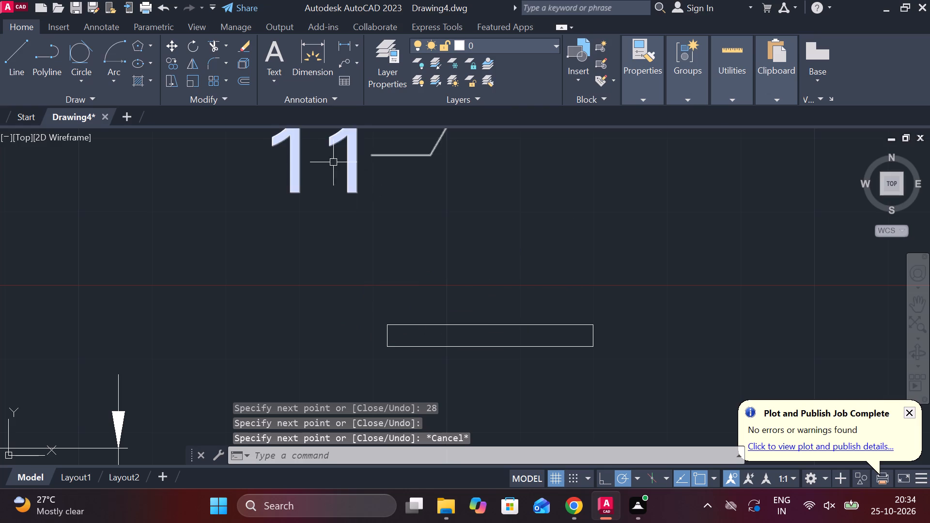
Add linear dimensions for the new rectangle's height on its left side and its length above it.
click(346, 46)
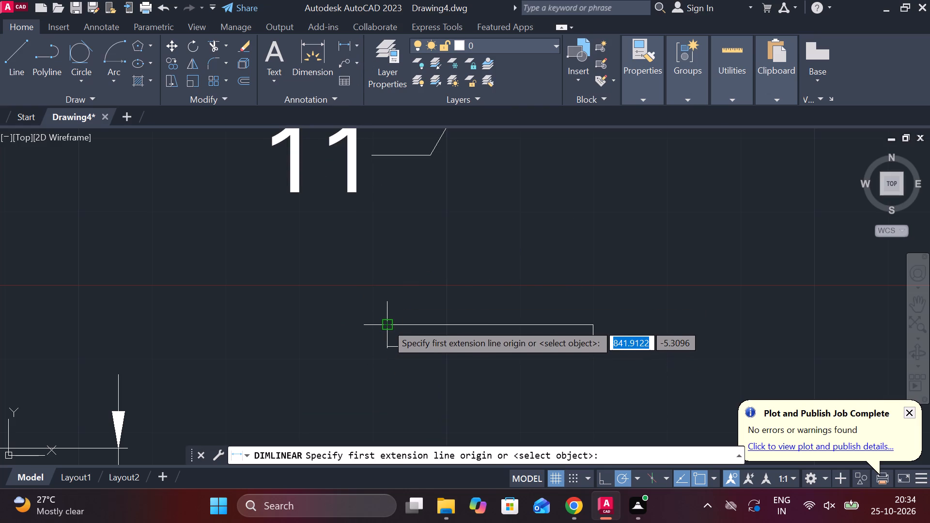
click(387, 321)
click(387, 344)
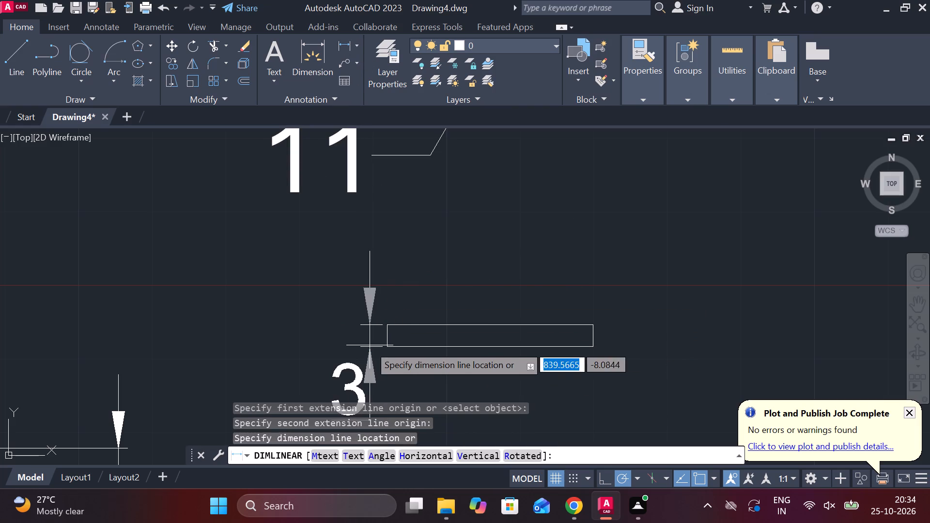
click(332, 338)
key(space)
click(392, 323)
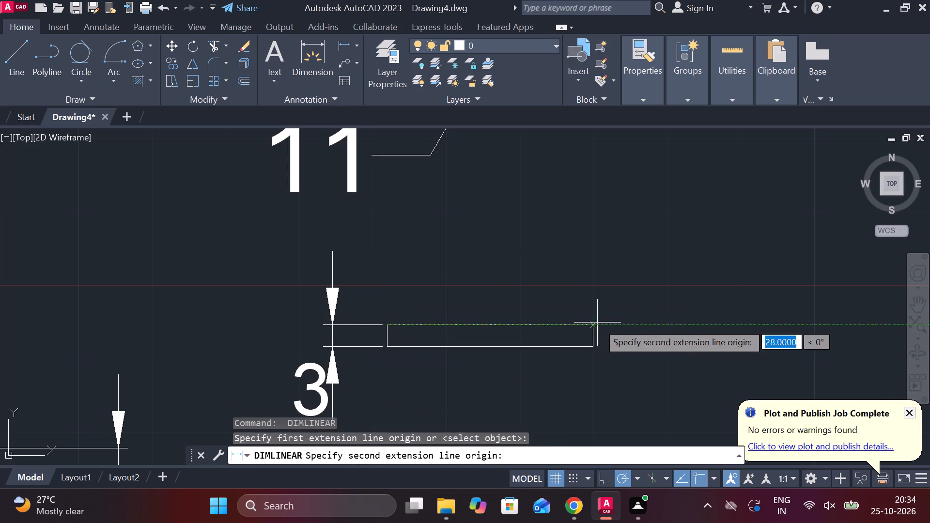
click(599, 323)
click(554, 289)
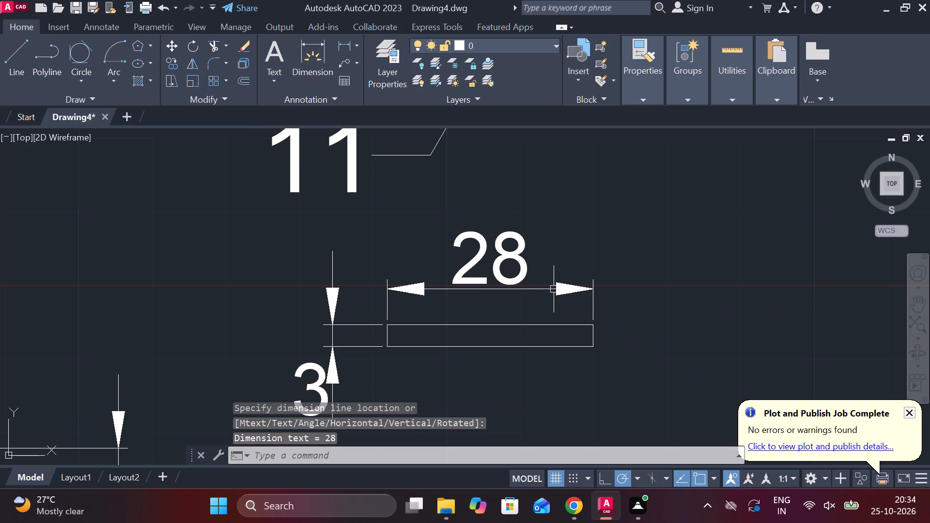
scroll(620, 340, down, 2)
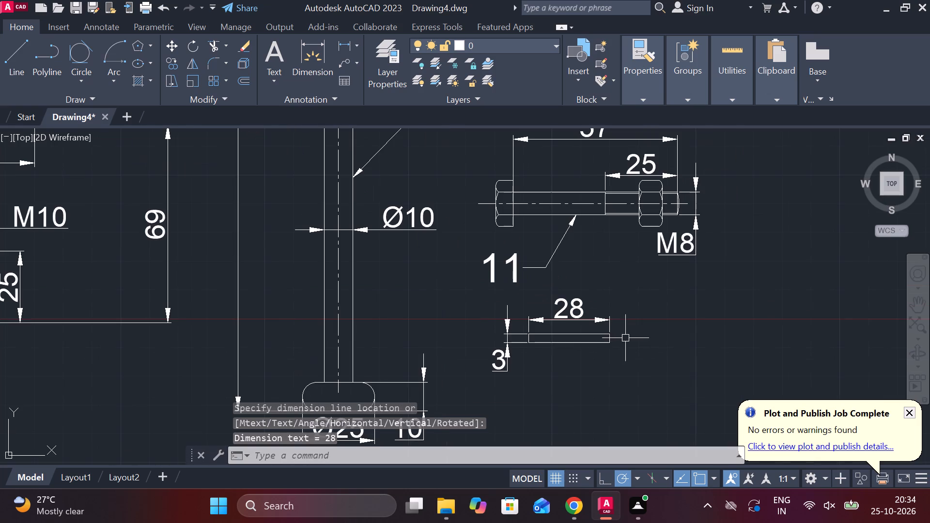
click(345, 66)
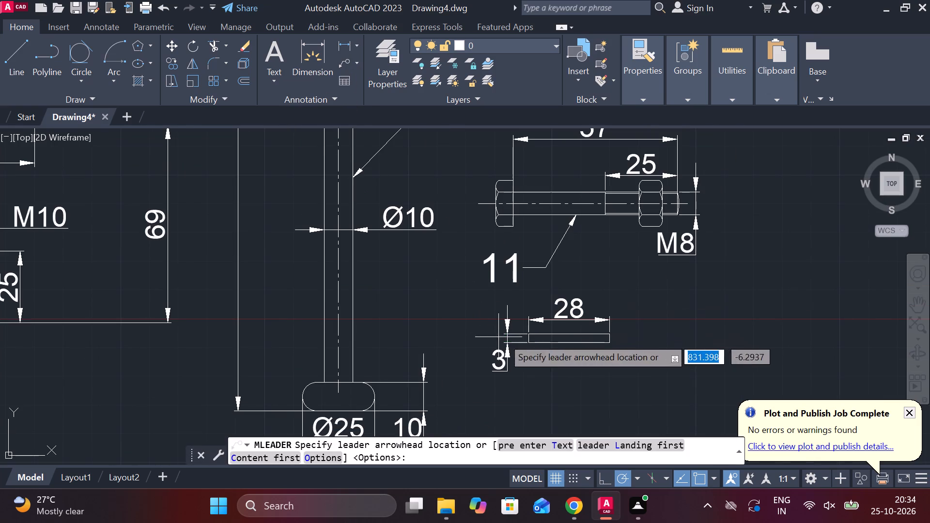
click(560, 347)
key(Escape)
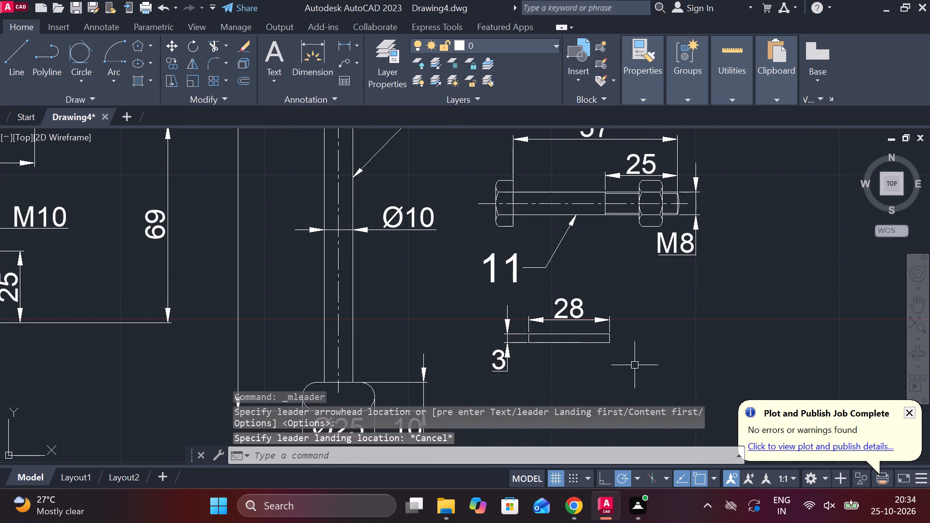
Join the four edges of the 28 by 3 rectangle into a single object.
click(630, 366)
click(531, 336)
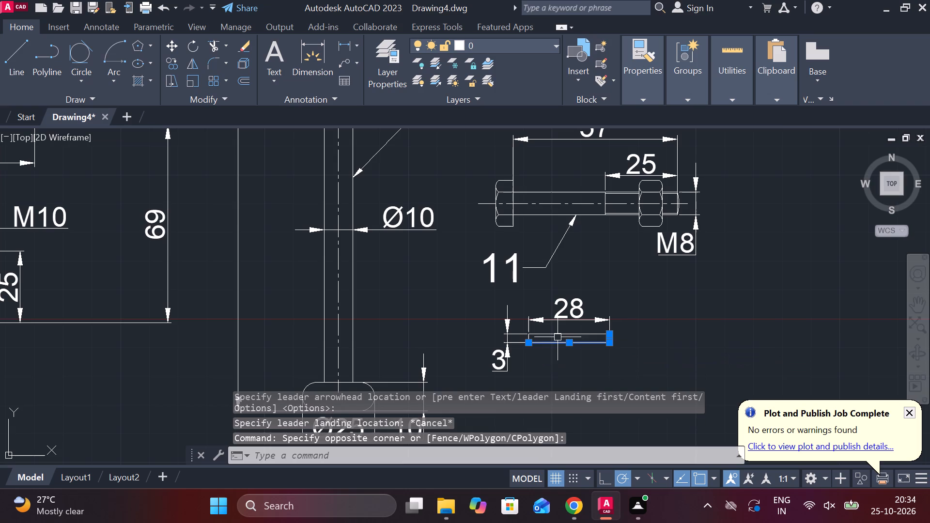
scroll(551, 336, up, 3)
click(583, 338)
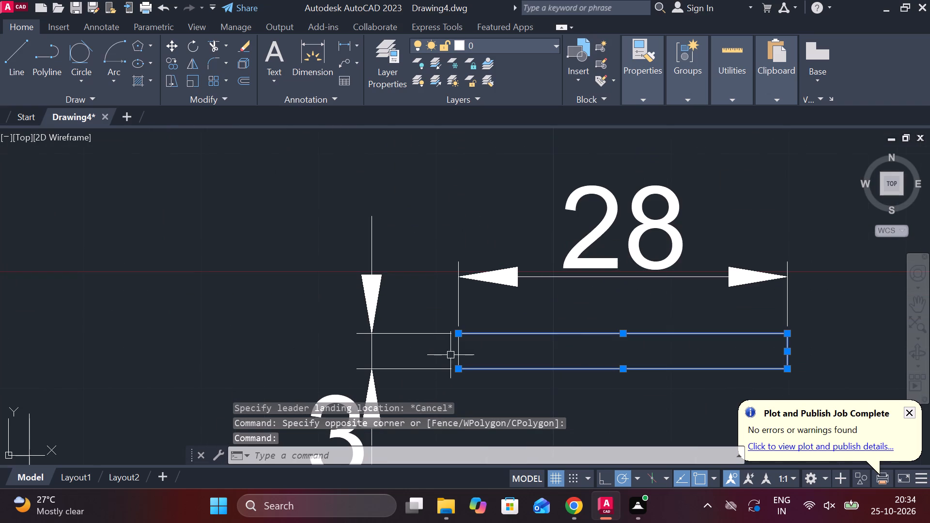
click(458, 352)
key(j)
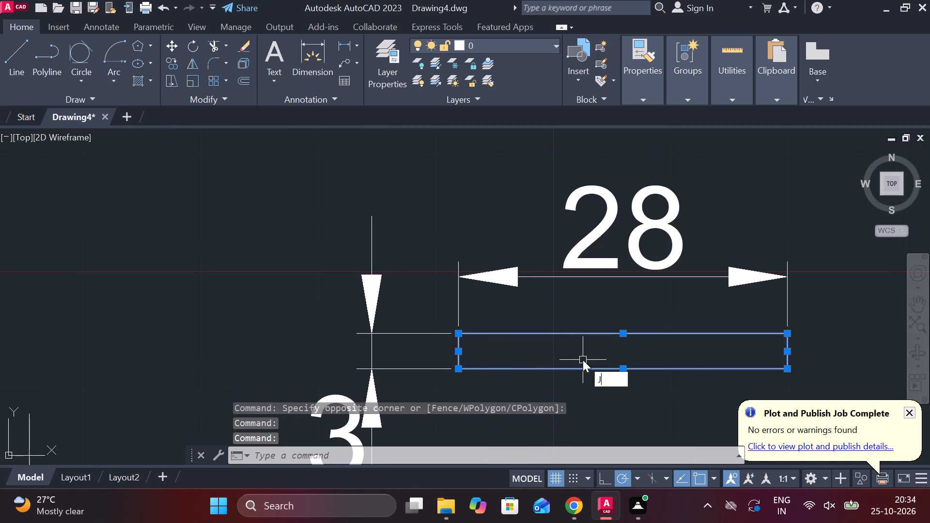
key(Return)
Copy the joined rectangle, without its dimensions, to the free area beside the undimensioned part drawings beyond the origin.
click(563, 366)
text(CO)
key(Return)
click(611, 380)
scroll(611, 380, down, 2)
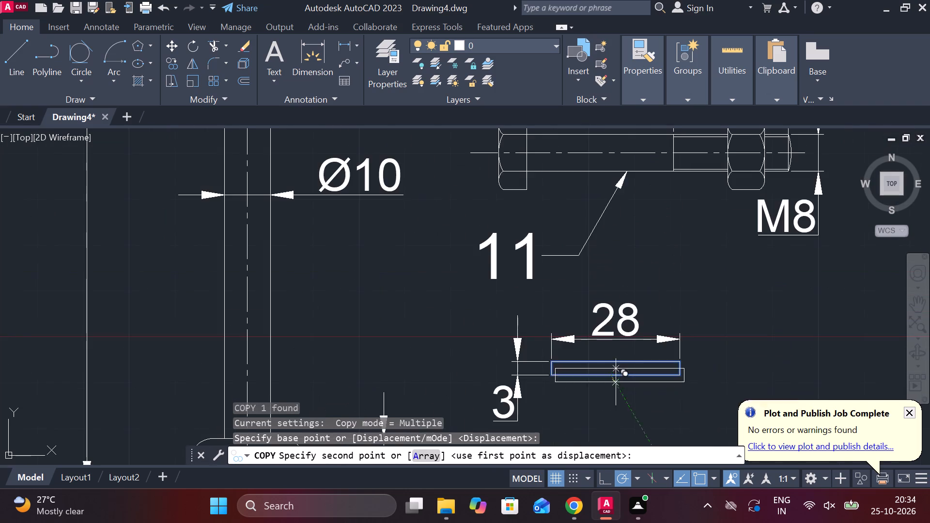
scroll(430, 325, down, 4)
middle_drag(274, 320, 422, 319)
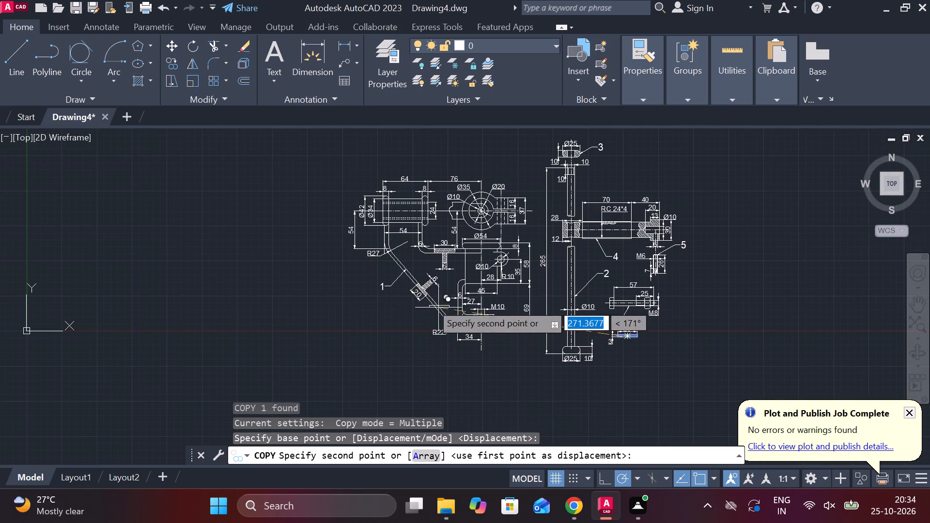
middle_drag(389, 313, 507, 323)
scroll(505, 321, down, 1)
scroll(326, 274, down, 1)
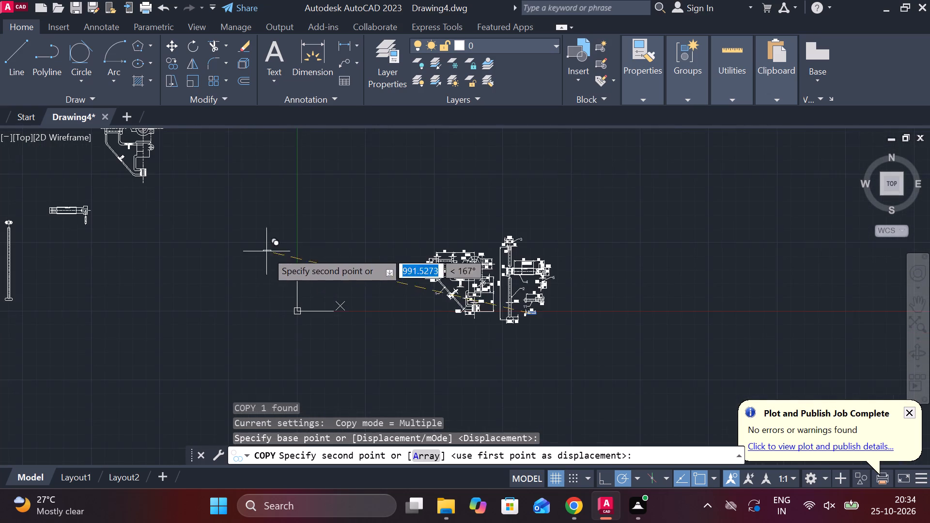
middle_drag(313, 284, 434, 319)
click(274, 237)
scroll(255, 242, up, 2)
key(Escape)
Add a multileader pointing to the underside of the dimensioned rectangle, labelled 13 with text height 10.
scroll(344, 246, down, 2)
scroll(683, 384, up, 2)
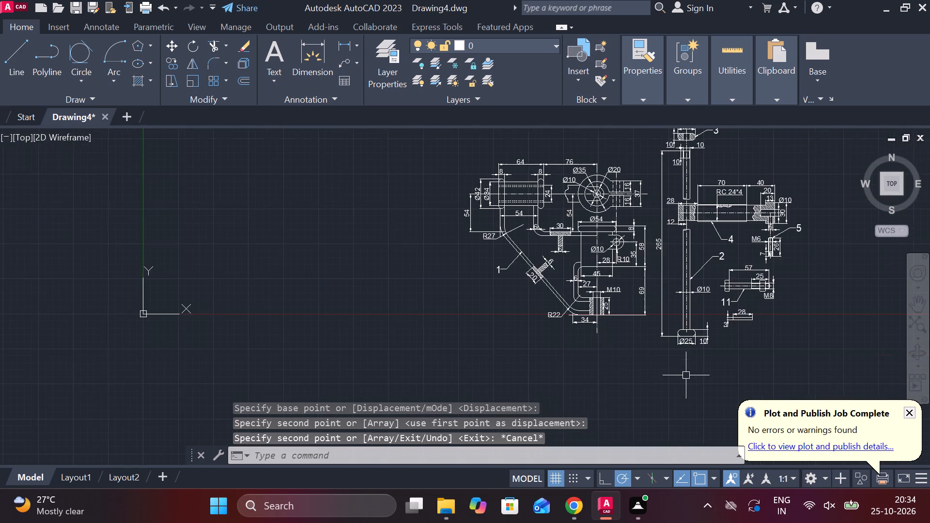
middle_drag(633, 374, 379, 389)
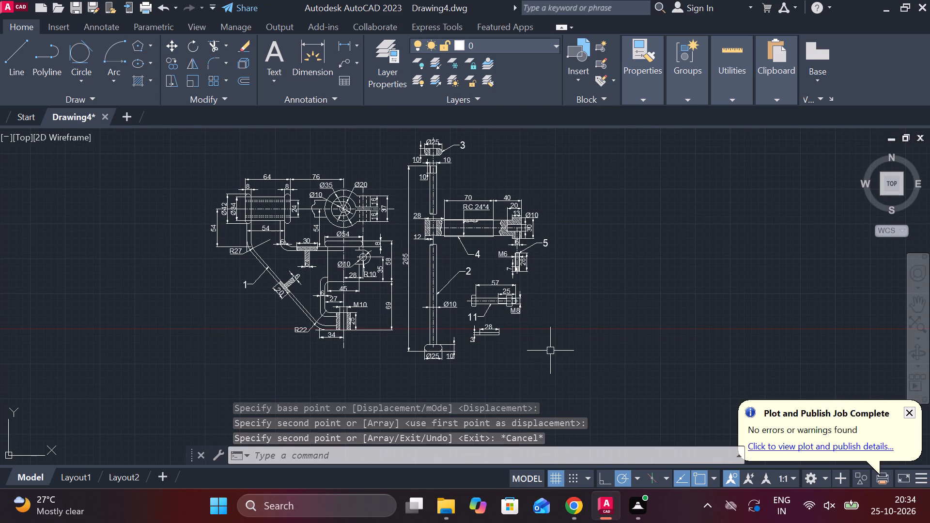
scroll(516, 354, up, 2)
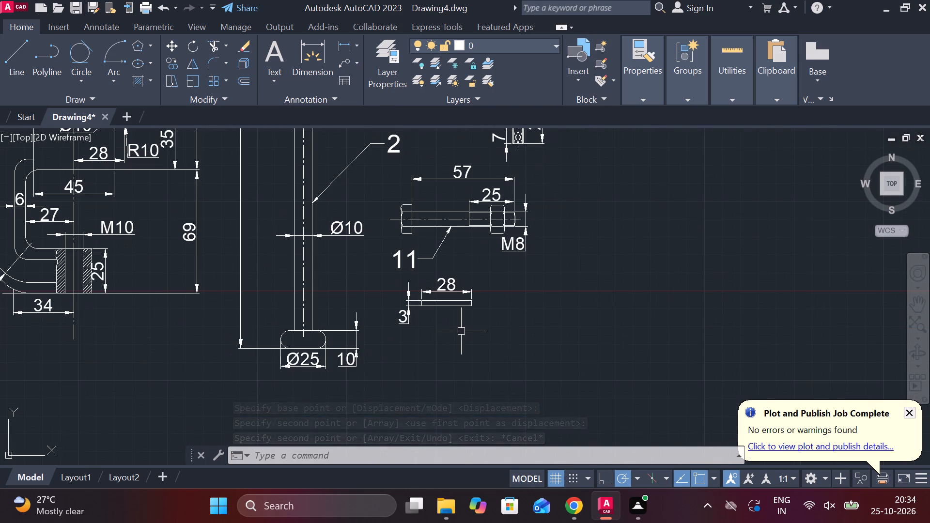
click(344, 59)
click(446, 311)
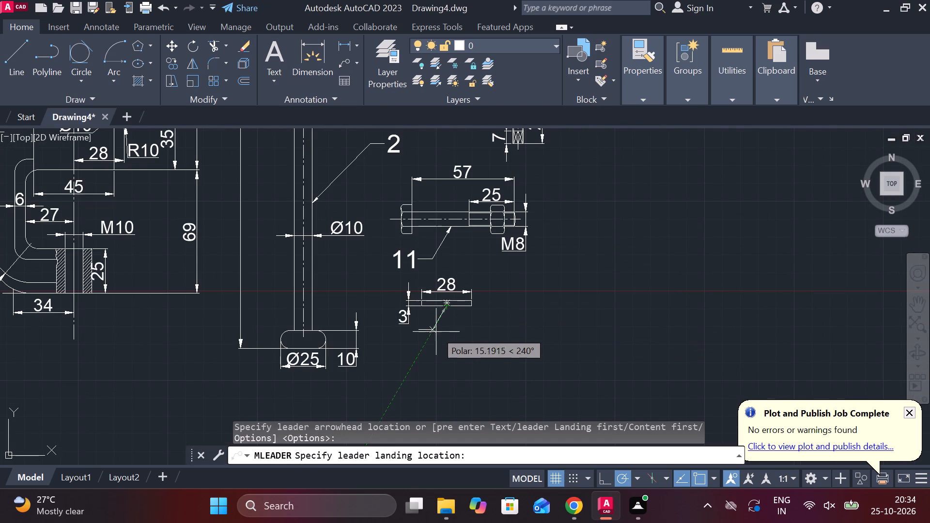
click(431, 338)
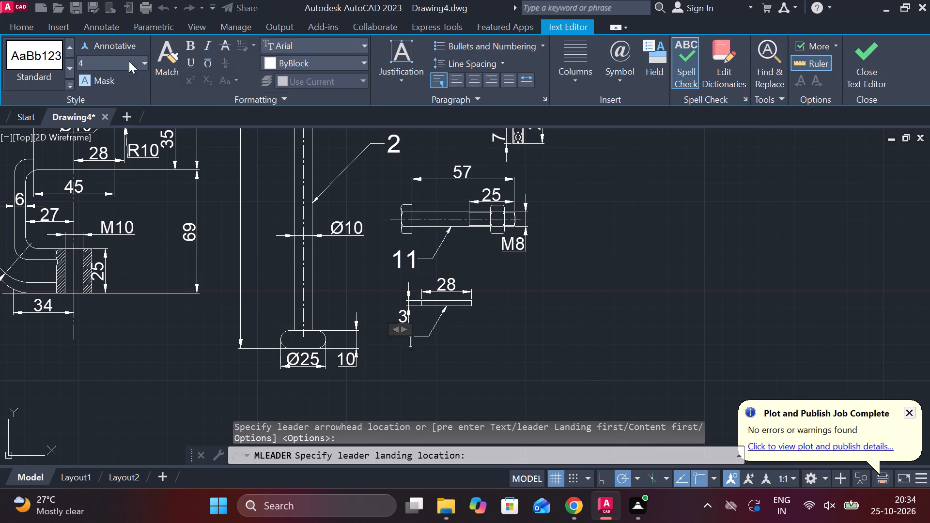
click(104, 61)
text(10)
key(Return)
text(13)
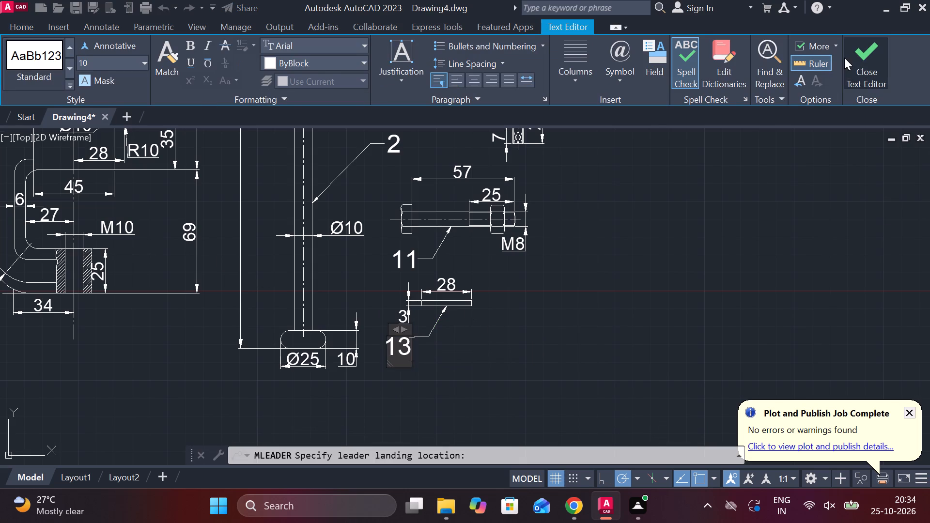
click(844, 58)
Move the 13 leader label sideways, clear of the 3 dimension, so it sits beneath the rectangle.
scroll(401, 364, up, 1)
click(405, 329)
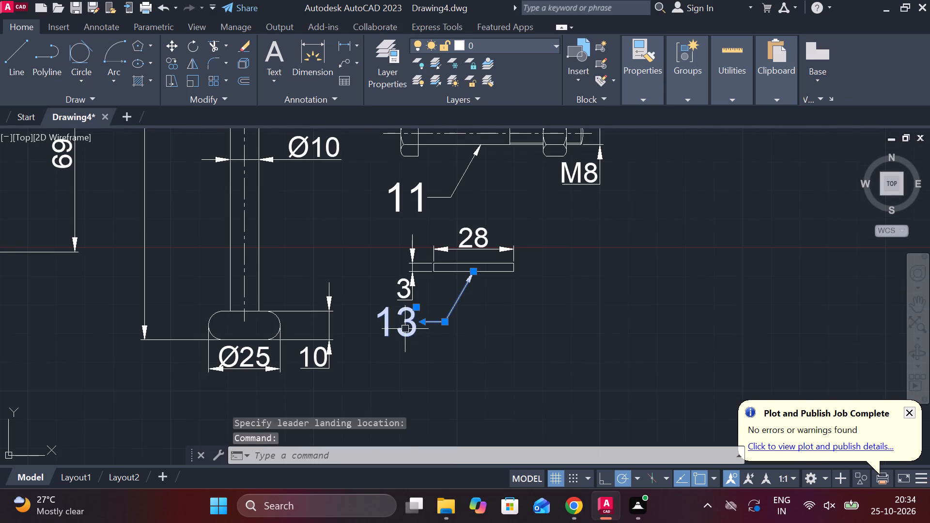
click(413, 306)
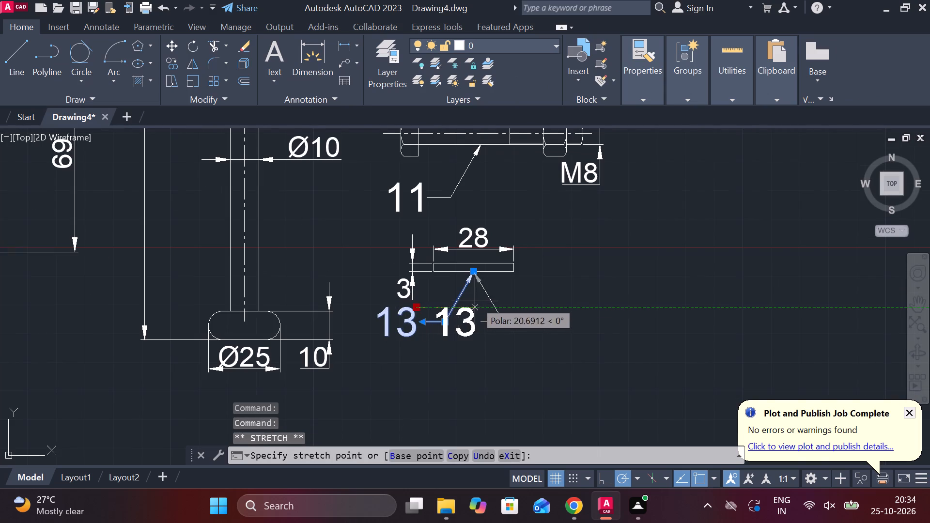
click(469, 301)
key(Escape)
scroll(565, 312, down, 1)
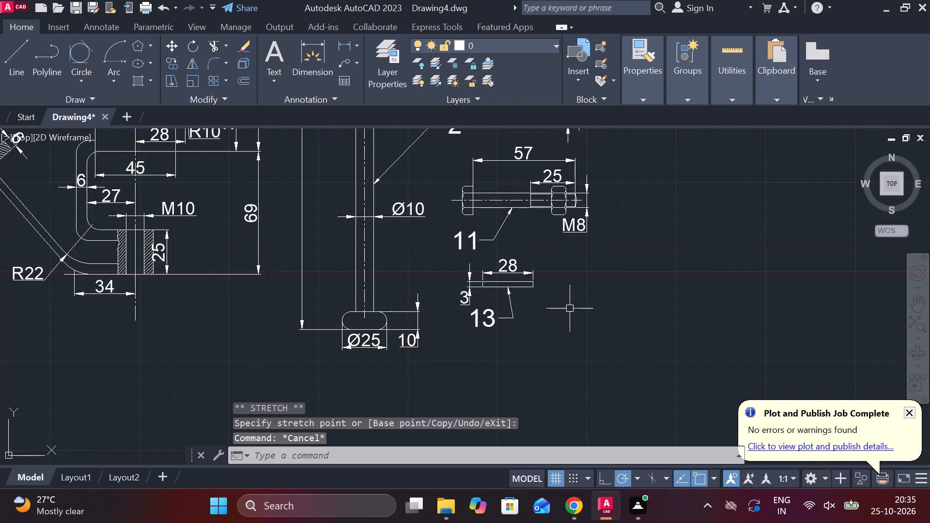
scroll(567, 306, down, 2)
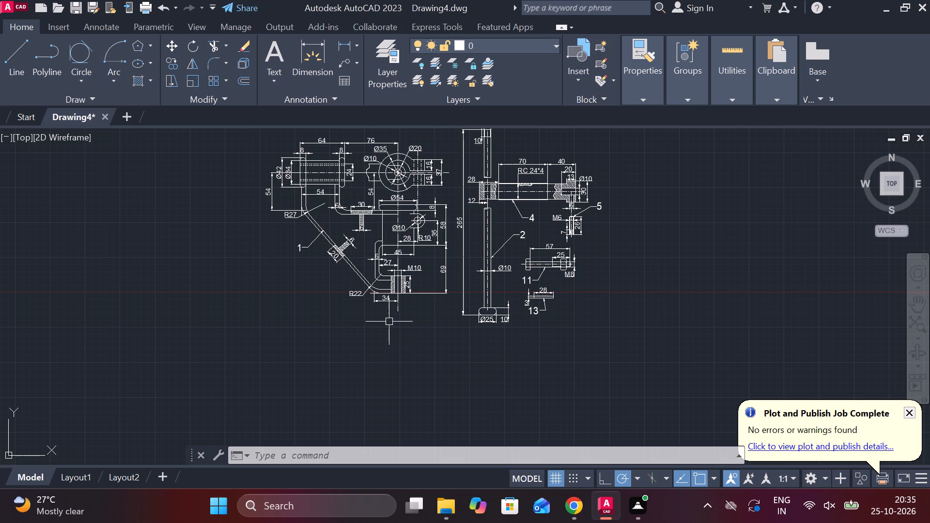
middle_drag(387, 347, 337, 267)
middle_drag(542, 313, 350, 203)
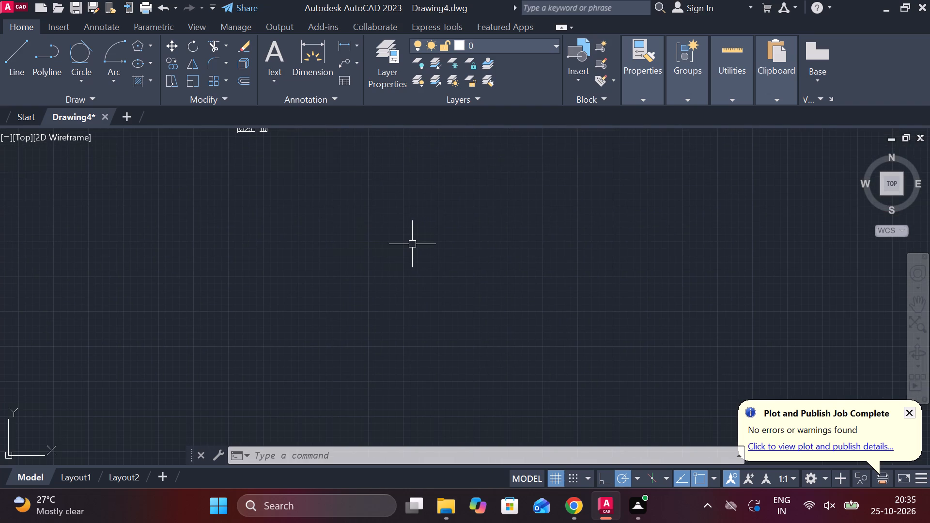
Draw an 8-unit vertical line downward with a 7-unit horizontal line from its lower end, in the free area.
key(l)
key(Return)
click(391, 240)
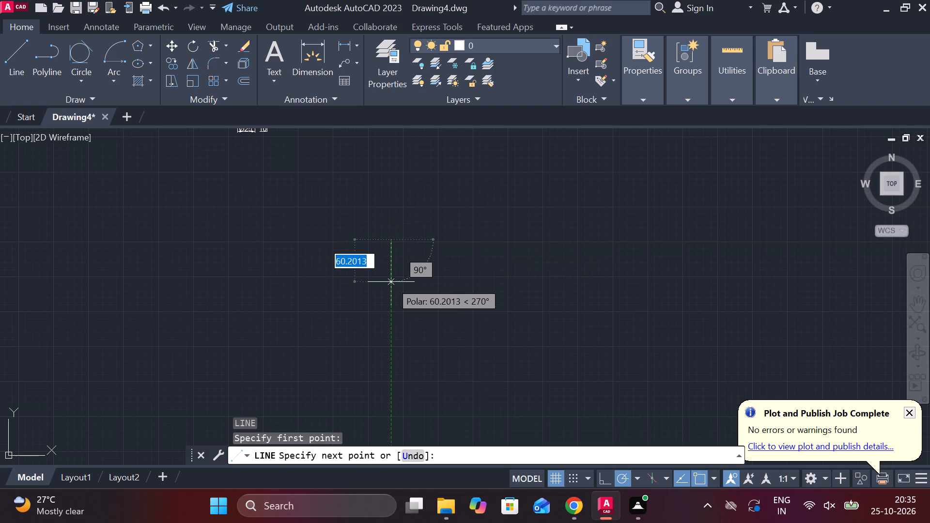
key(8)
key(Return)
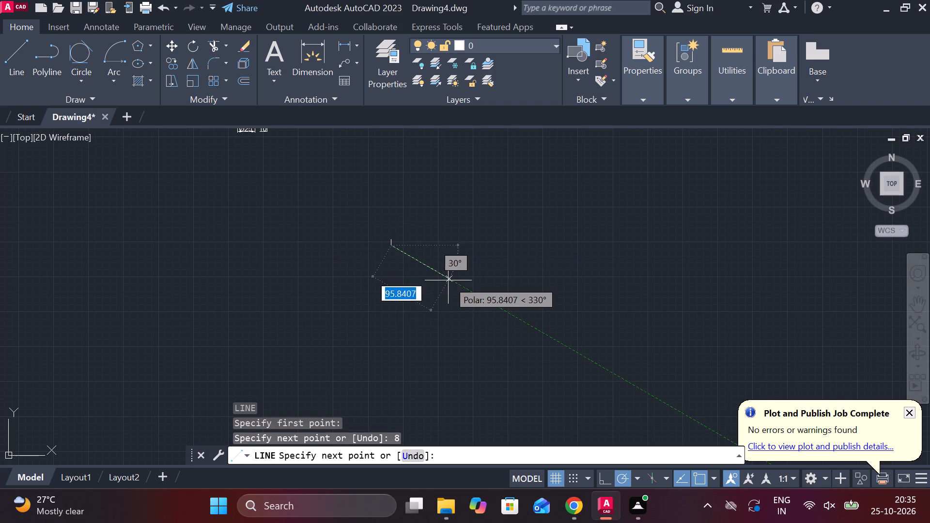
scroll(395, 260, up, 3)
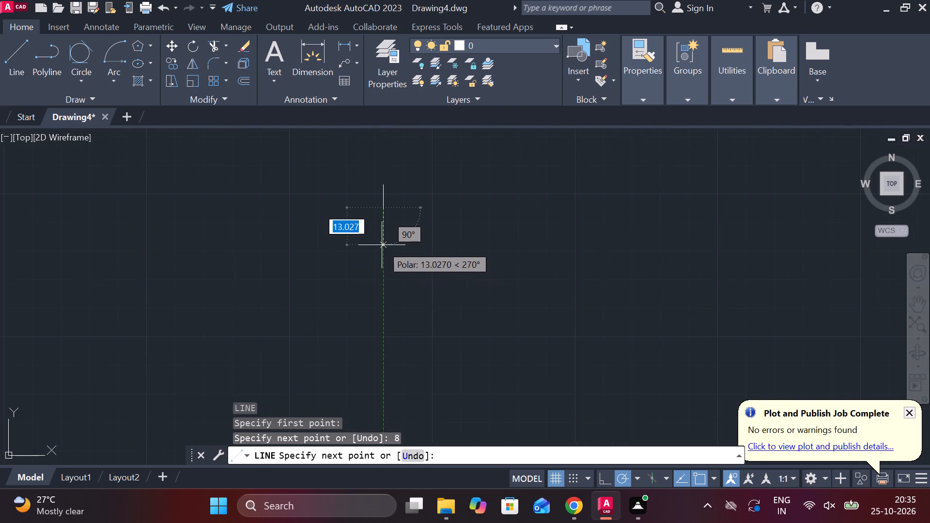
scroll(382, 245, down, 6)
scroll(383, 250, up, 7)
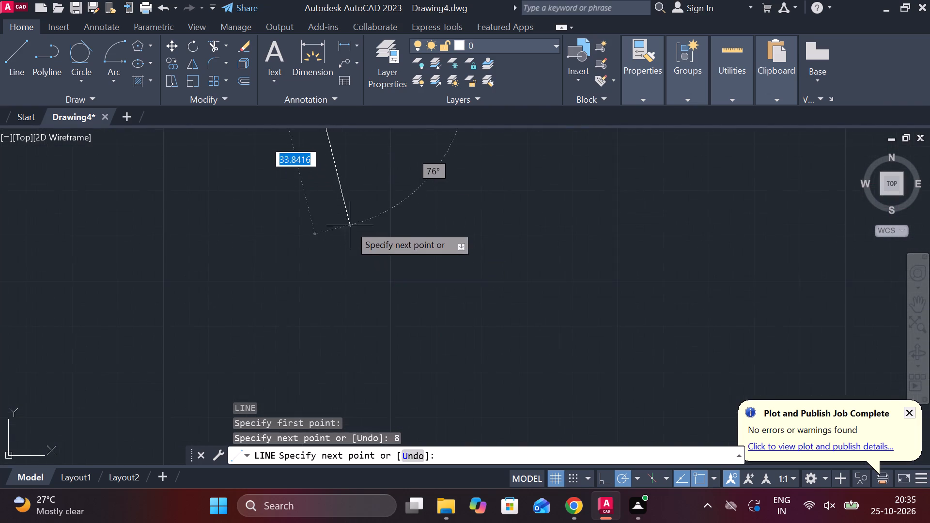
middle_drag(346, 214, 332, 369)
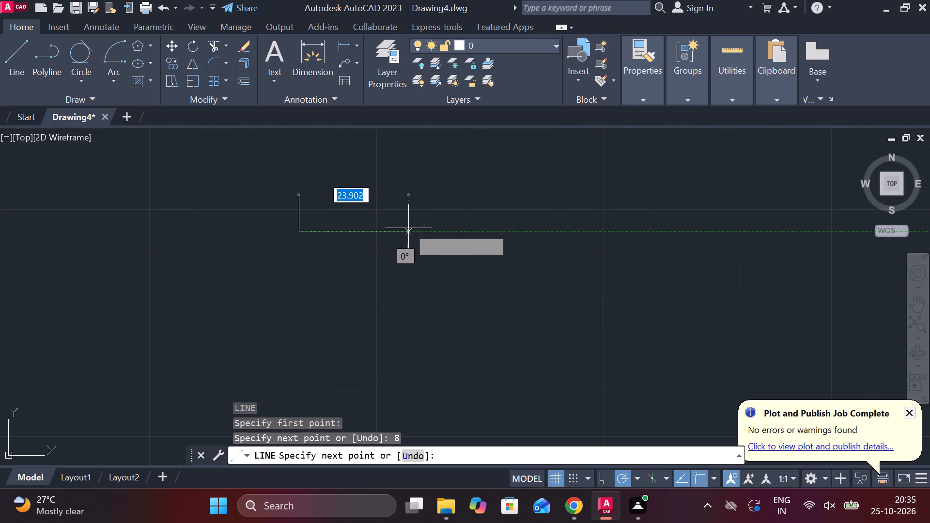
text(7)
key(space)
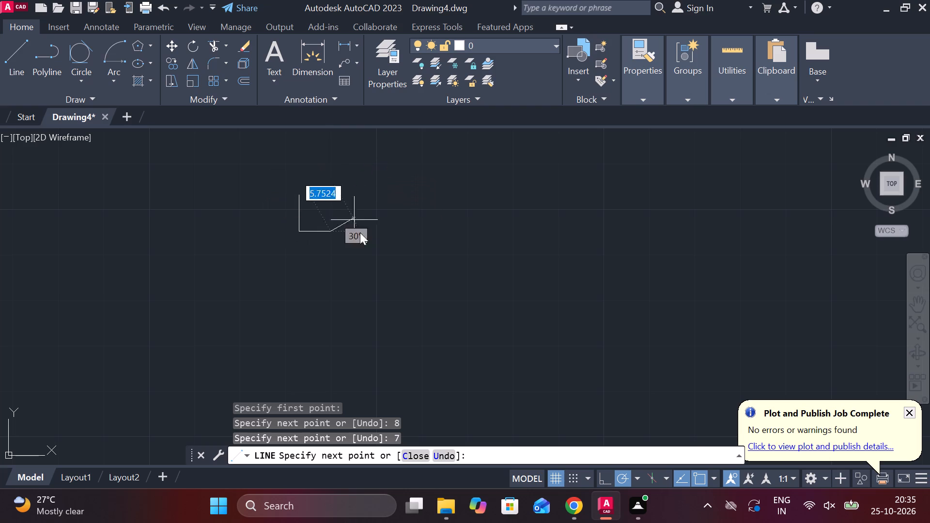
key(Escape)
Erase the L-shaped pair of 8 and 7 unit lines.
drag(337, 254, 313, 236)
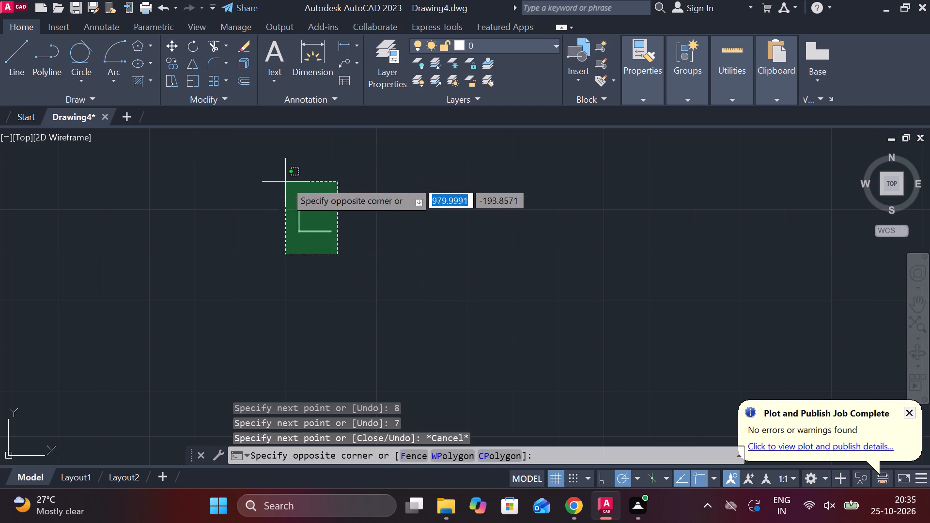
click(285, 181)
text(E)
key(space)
Draw a closed rectangle 7 wide by 18 high from lines in the free area.
key(l)
key(Return)
click(365, 202)
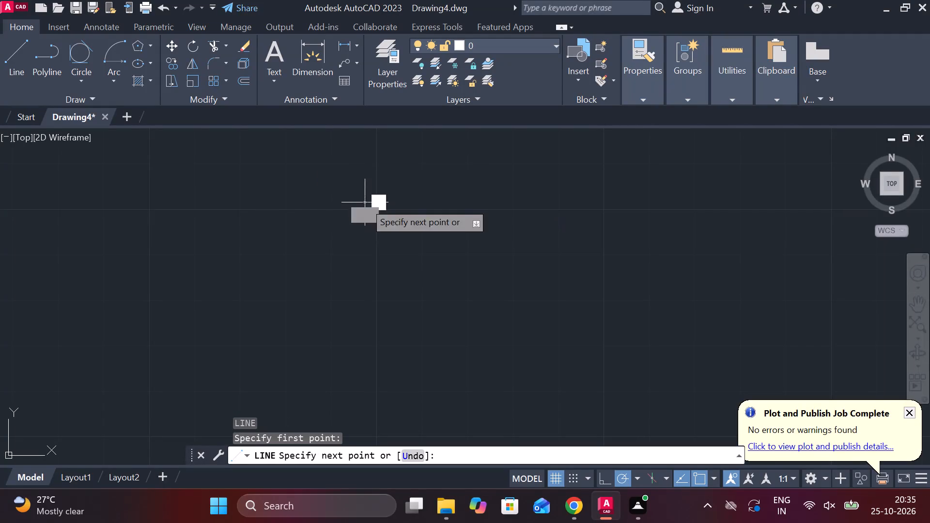
text(18)
key(Return)
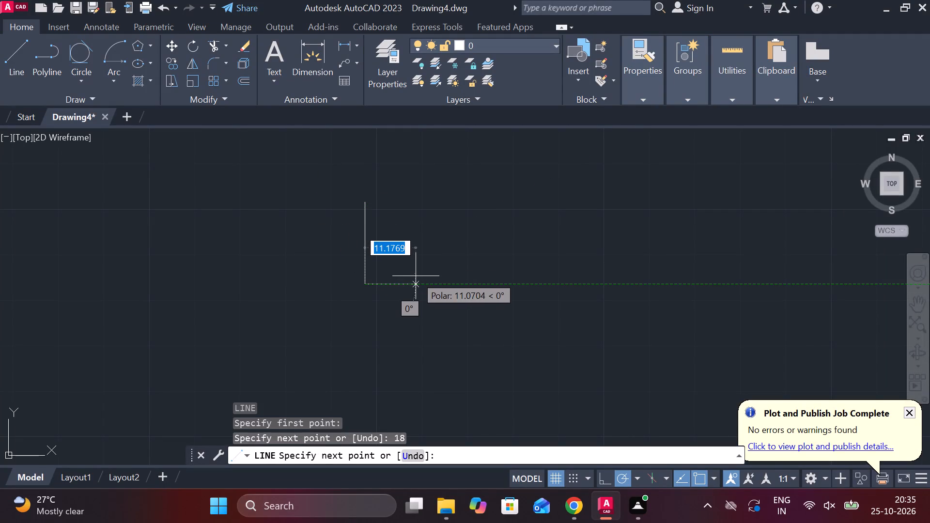
text(7)
key(space)
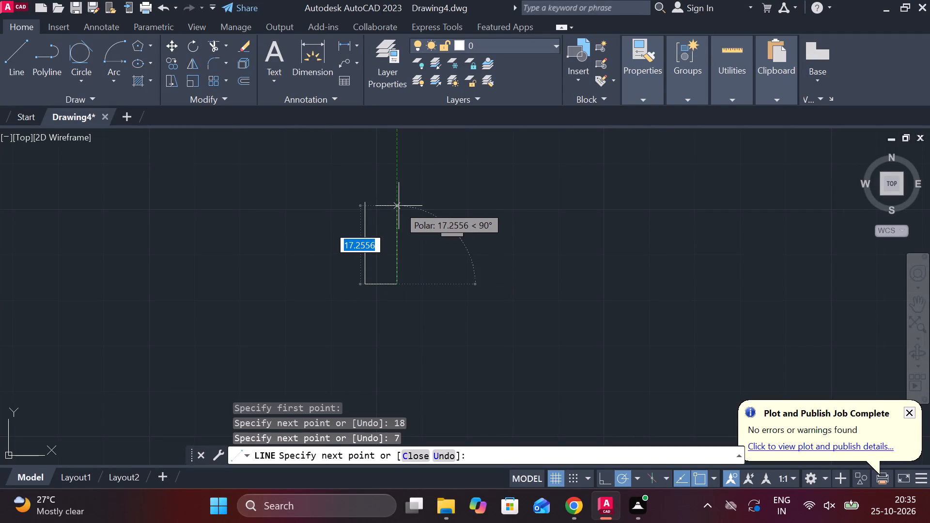
text(18)
key(Return)
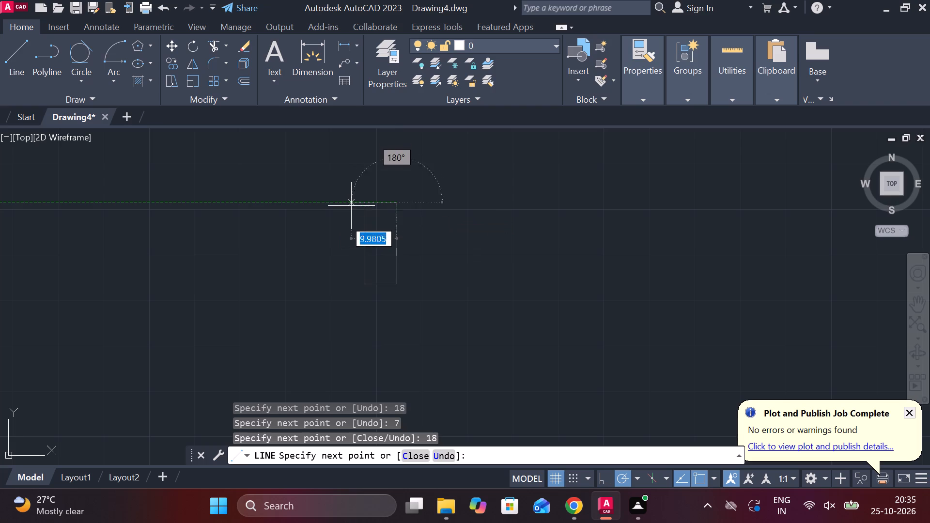
click(363, 205)
key(Escape)
Draw an 80-unit horizontal line from the midpoint of the rectangle's left edge, through it, ending in a 4-unit upward line.
key(l)
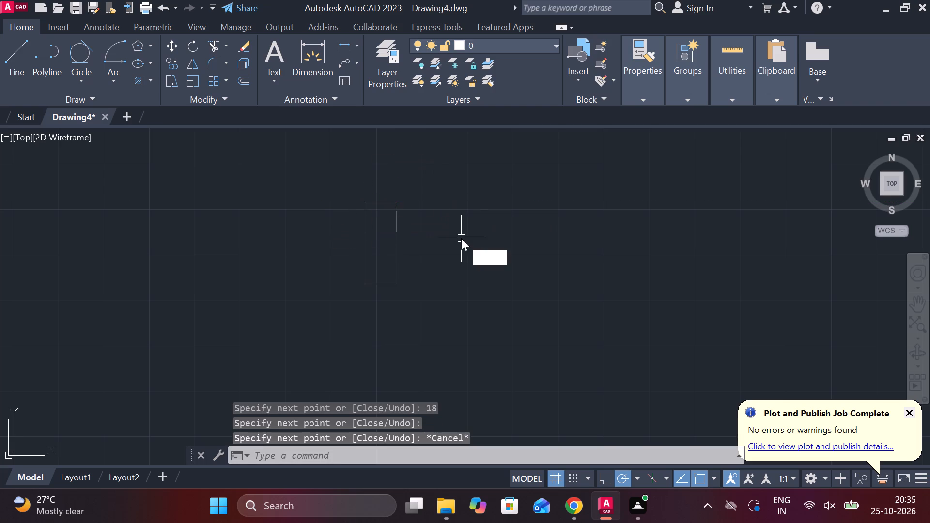
key(Return)
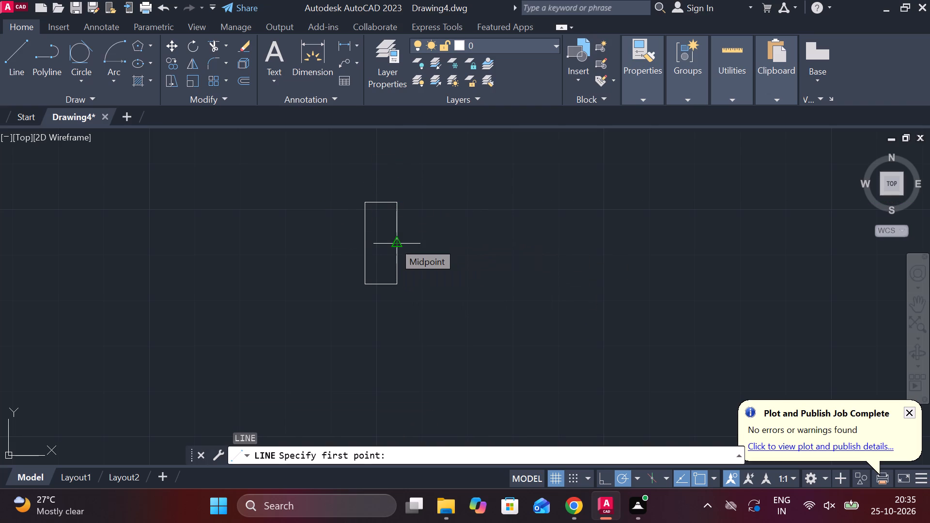
click(366, 243)
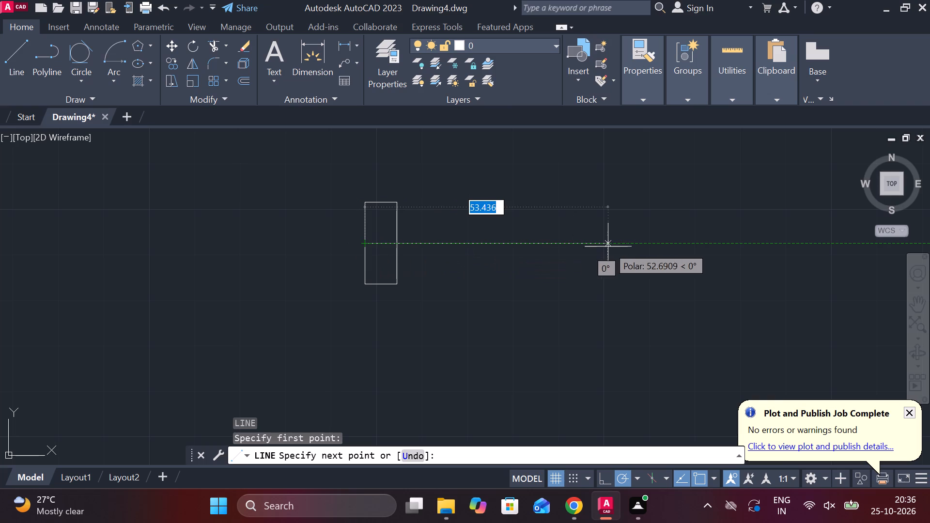
text(80)
key(Return)
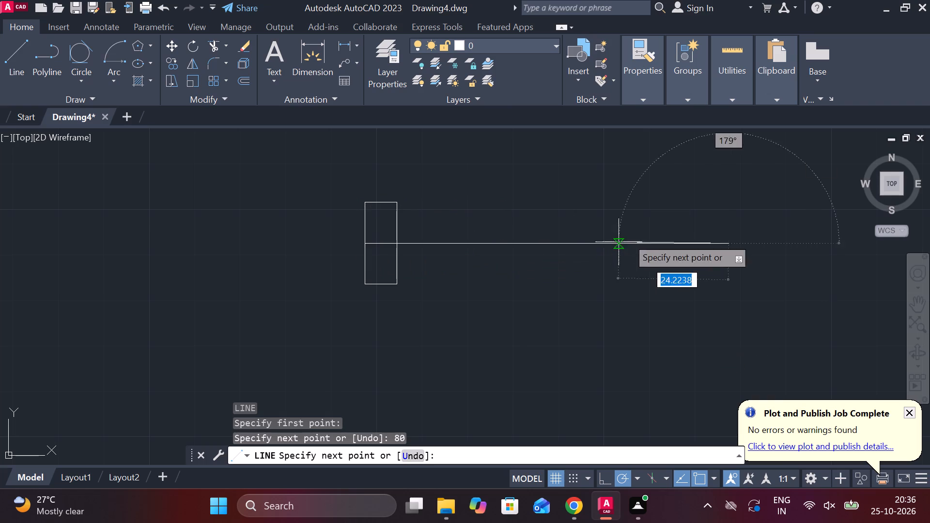
middle_drag(642, 217, 500, 182)
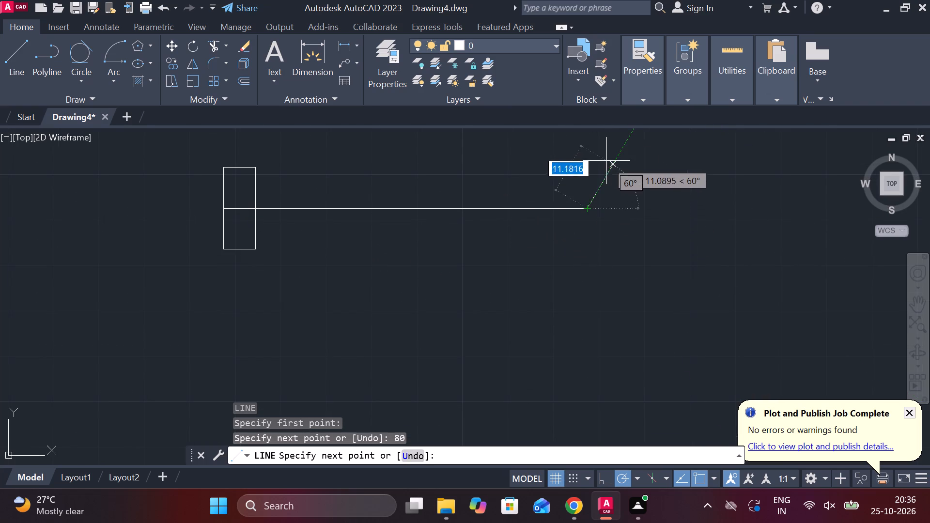
text(4)
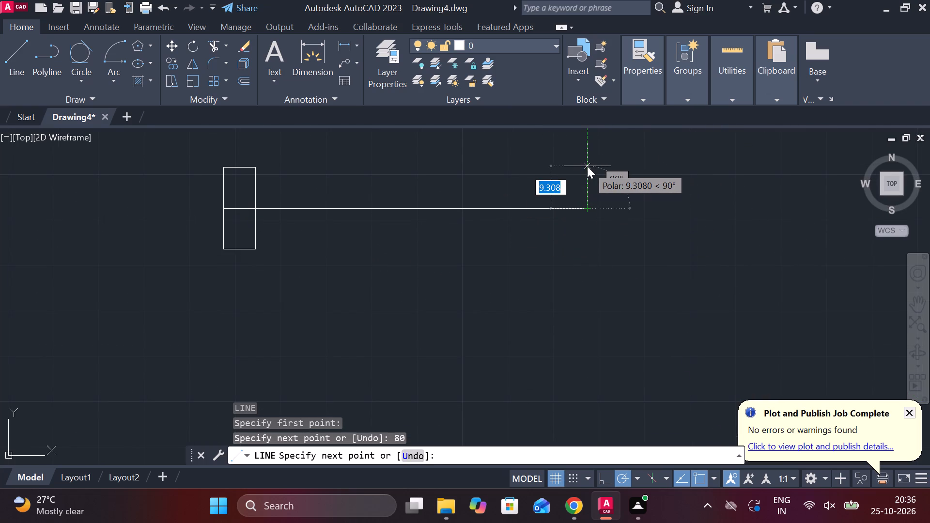
key(space)
key(Escape)
Lengthen the short vertical end line 4 units downward past the 80-unit line.
click(588, 196)
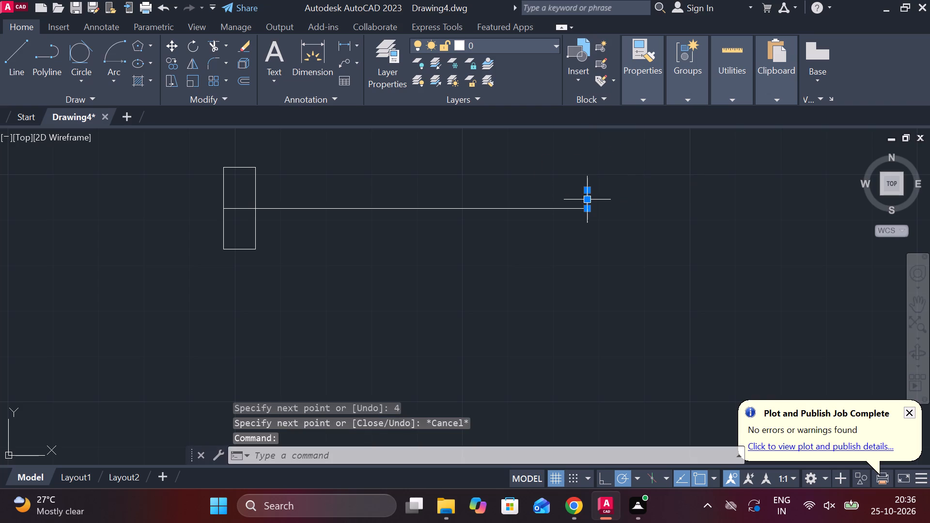
click(614, 238)
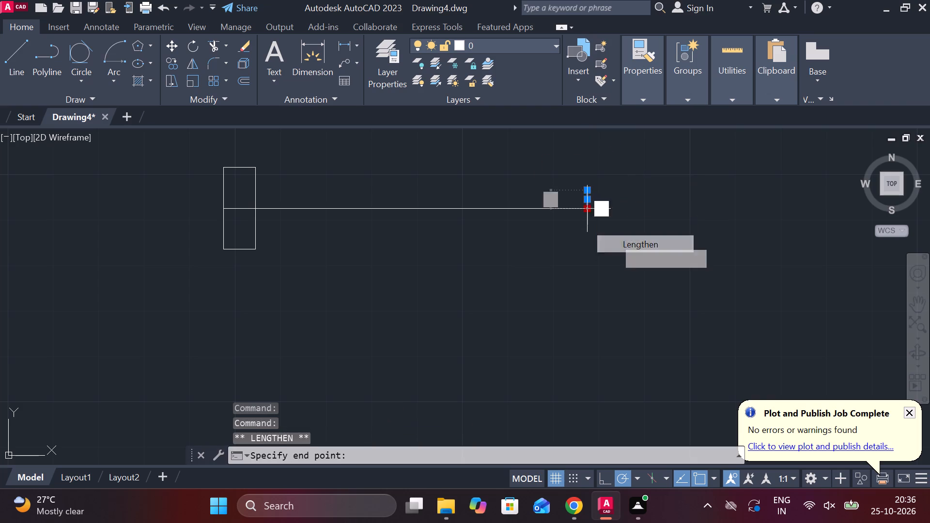
key(3)
key(BackSpace)
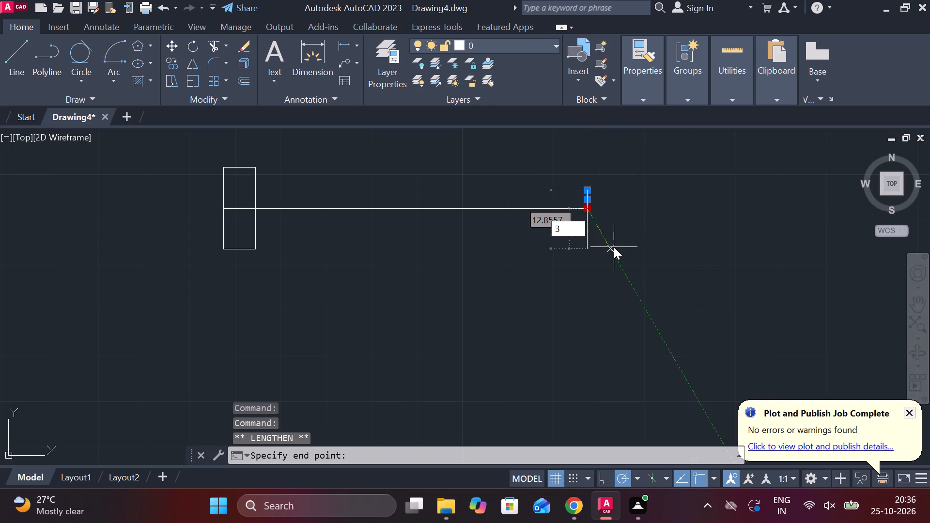
key(4)
key(Return)
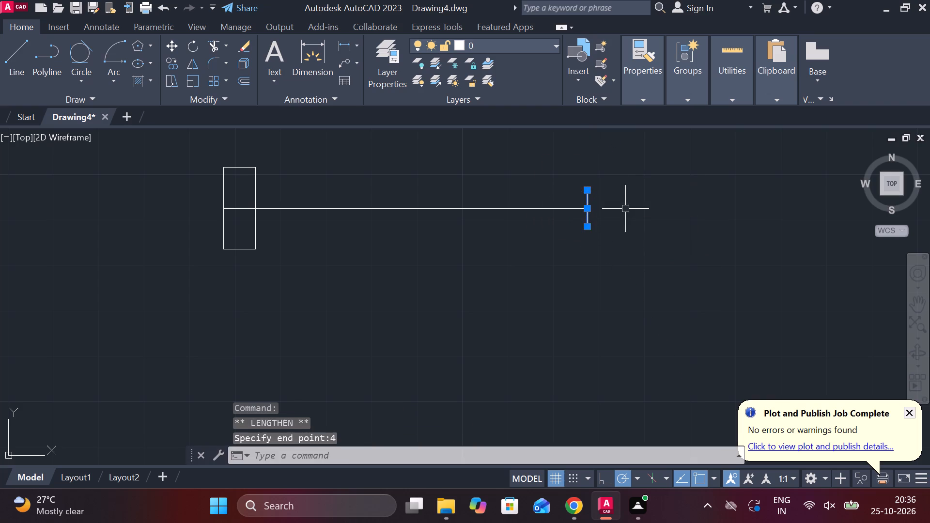
key(Escape)
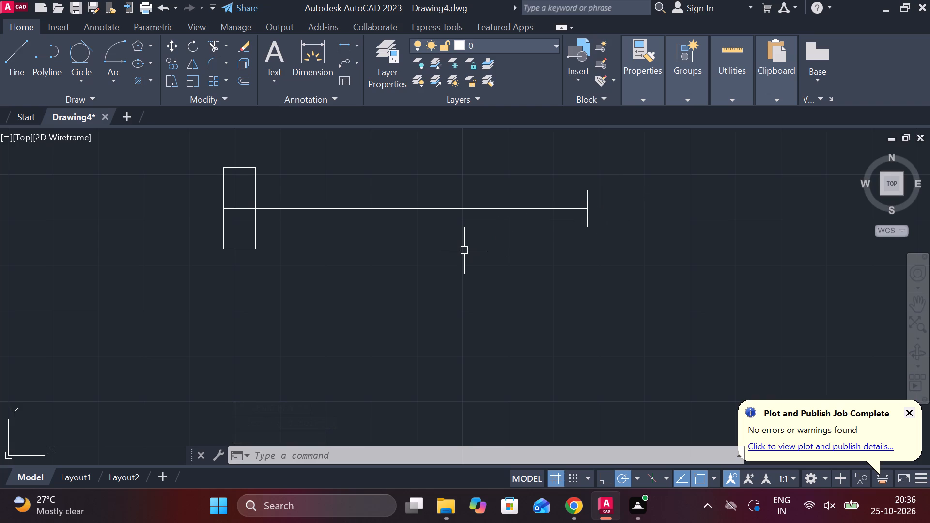
Draw a separate closed rectangle 14 wide by 18 high from lines, in the free area beyond the 80-unit line.
middle_drag(457, 263, 393, 213)
middle_drag(450, 373, 403, 366)
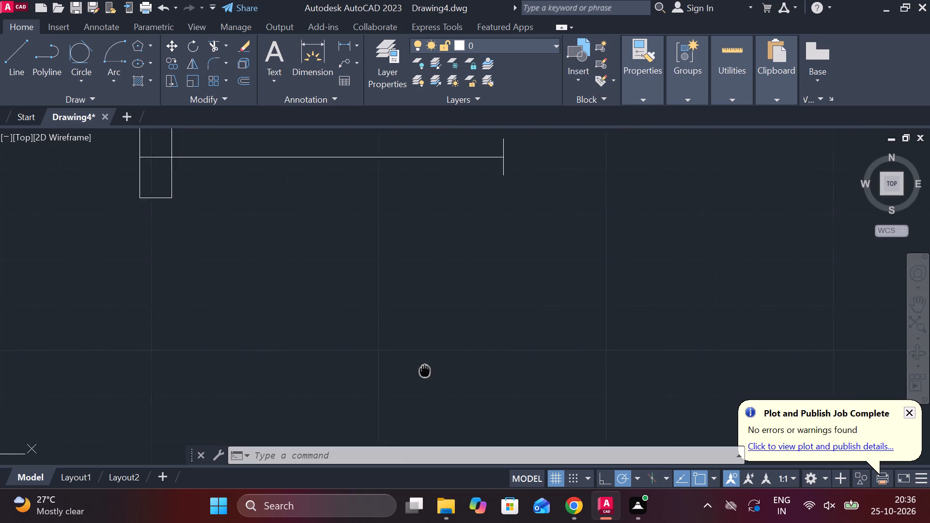
middle_drag(403, 366, 188, 346)
key(l)
key(Return)
click(442, 231)
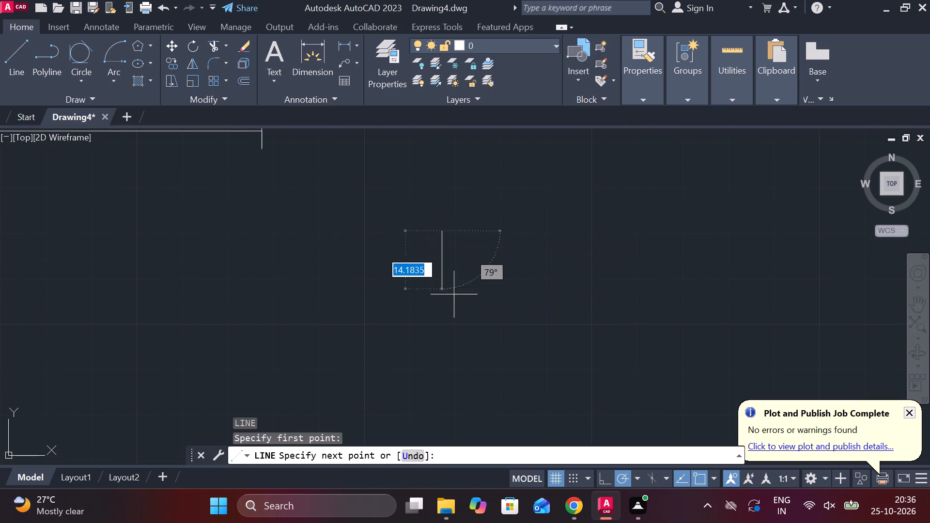
key(1)
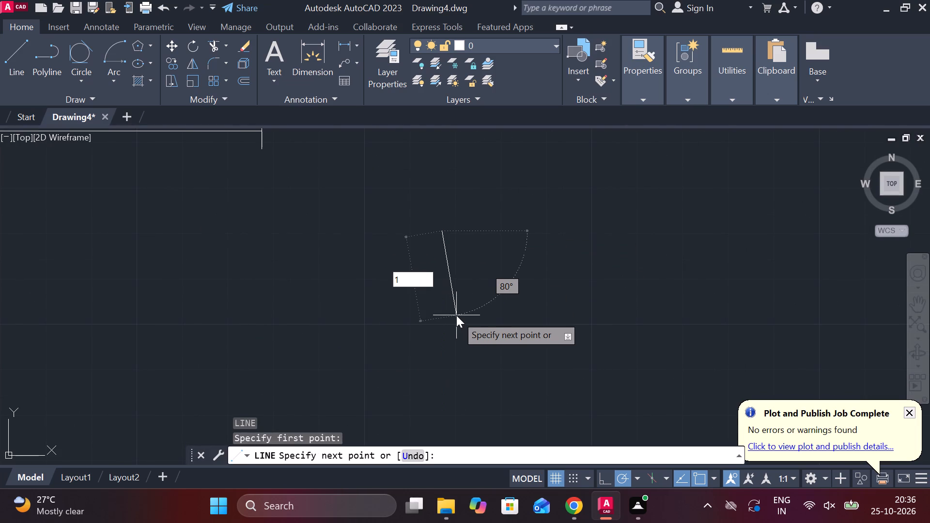
key(BackSpace)
key(Escape)
text(18)
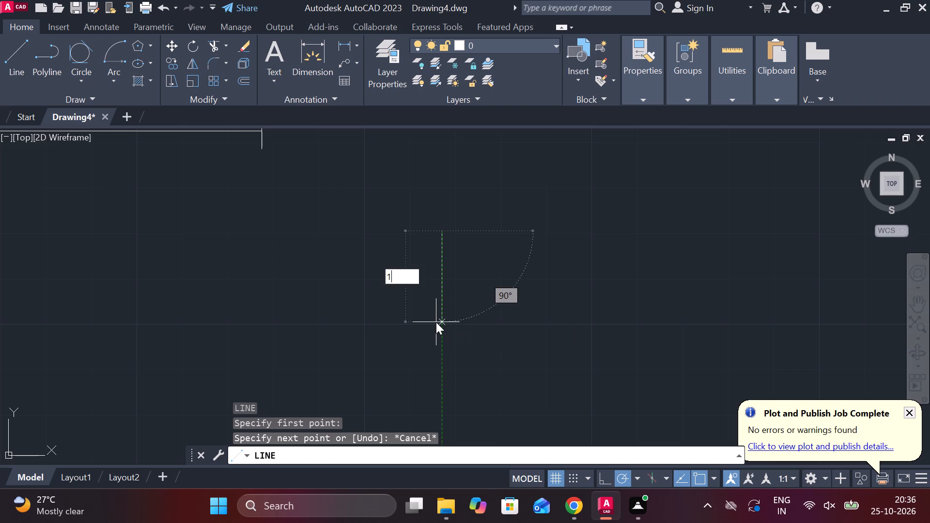
key(Return)
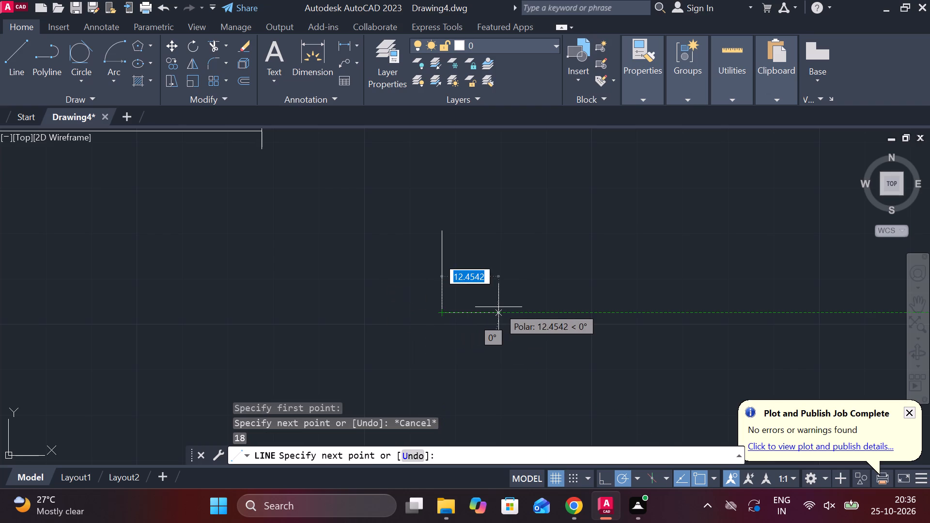
text(14)
key(space)
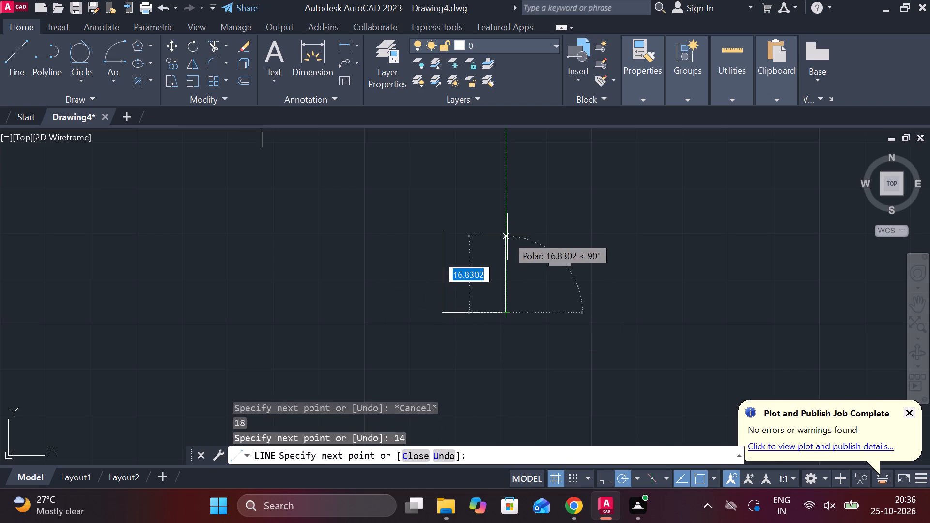
text(18)
key(Return)
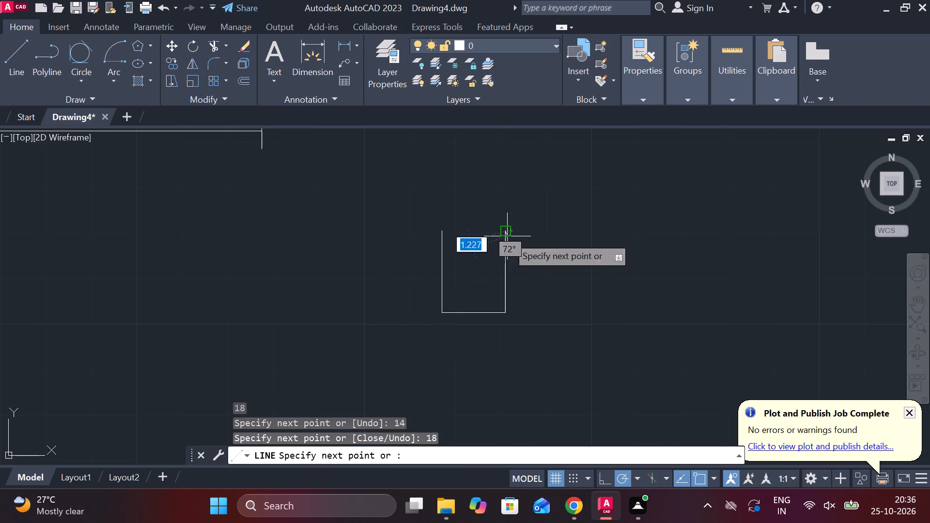
click(439, 235)
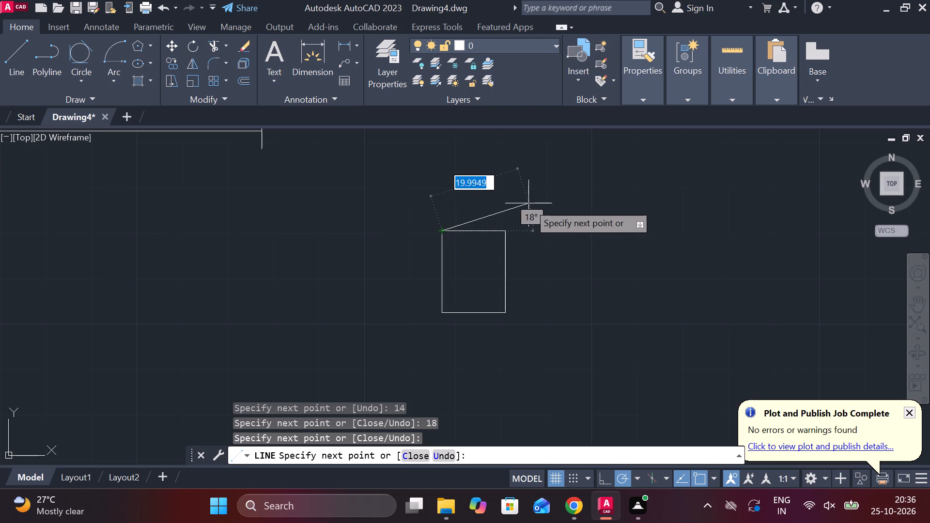
key(Escape)
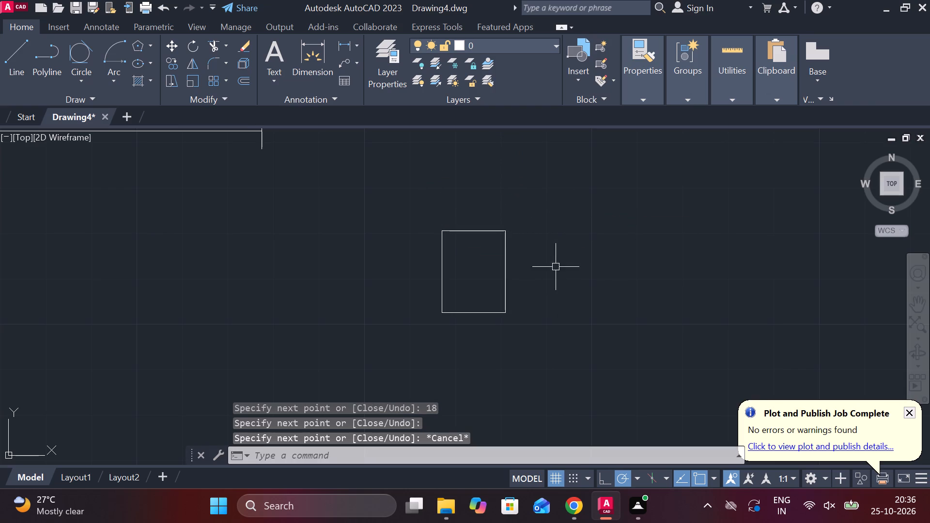
Add a centerline between the two vertical edges of the 14 by 18 rectangle.
text(CEN)
click(594, 252)
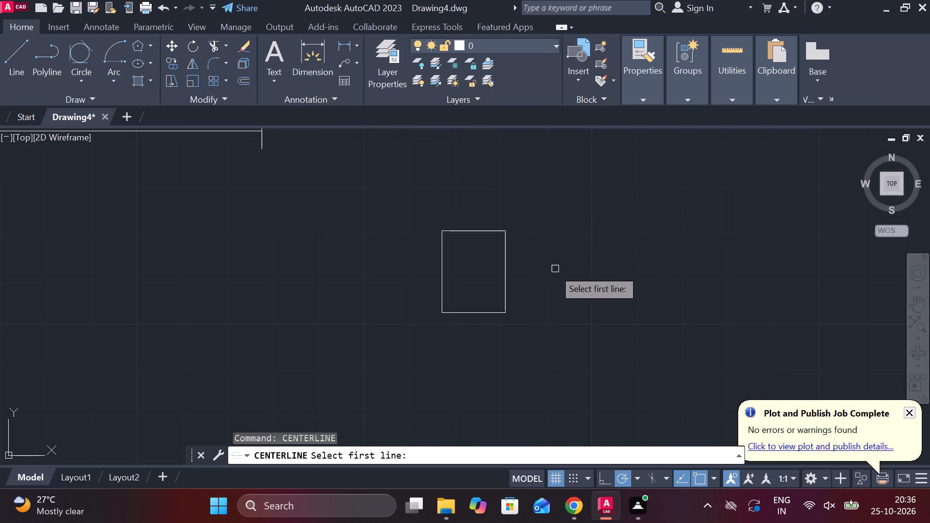
click(503, 255)
click(438, 266)
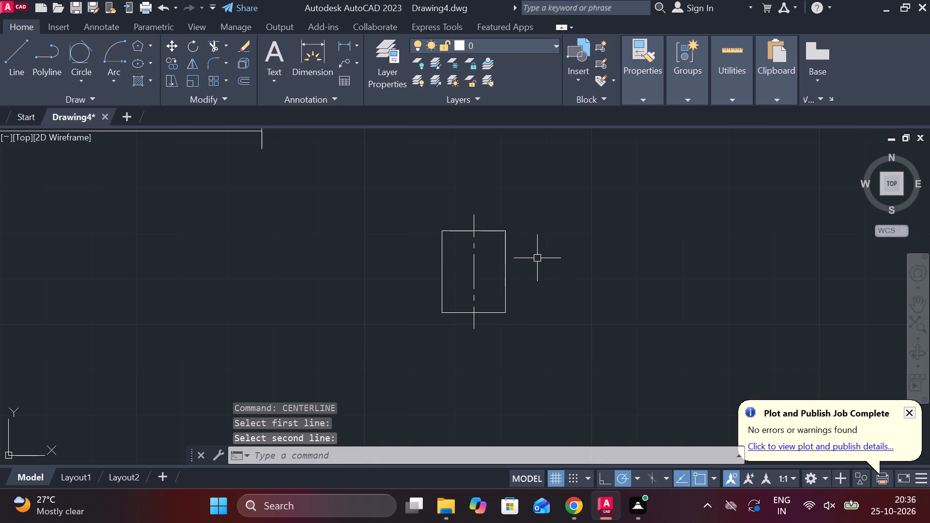
Offset the top edge of the 14 by 18 rectangle 45 units upward.
middle_drag(538, 258, 529, 292)
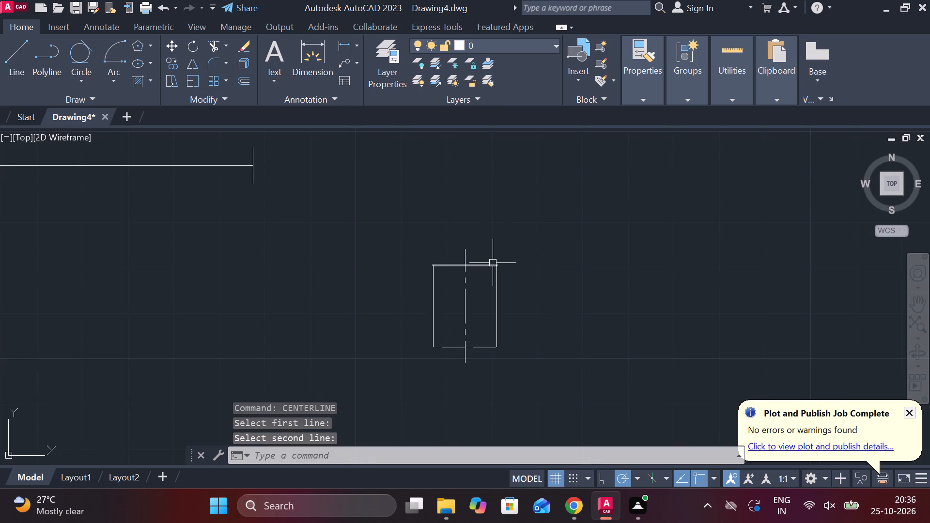
click(493, 263)
key(o)
key(Return)
key(Return)
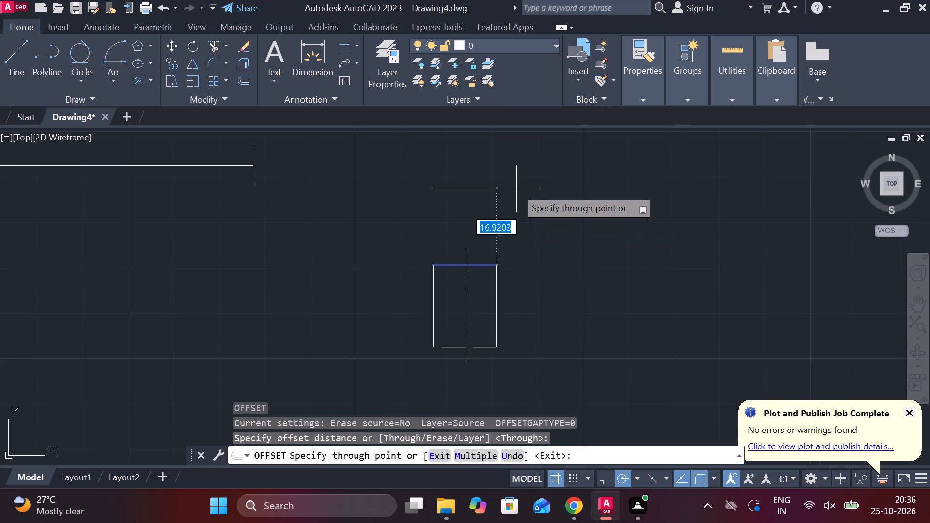
text(45)
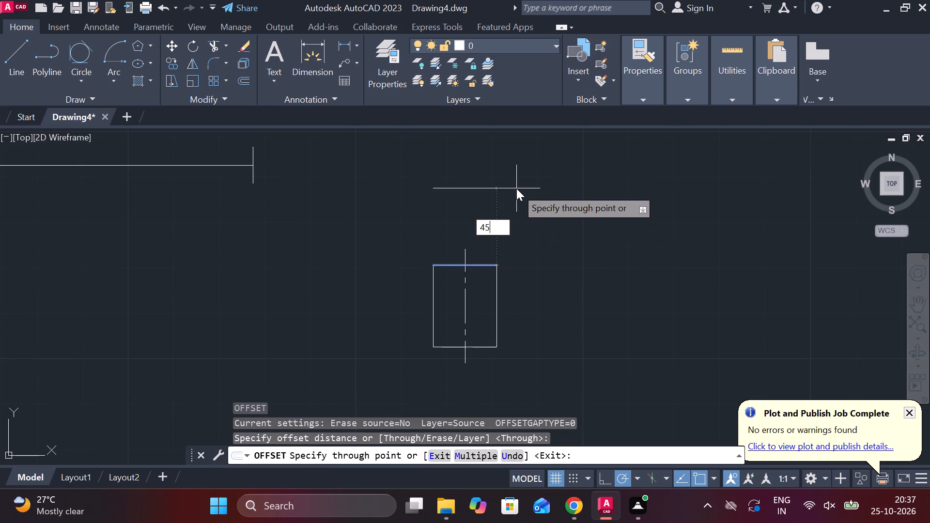
key(space)
scroll(516, 189, down, 1)
middle_drag(520, 193, 476, 271)
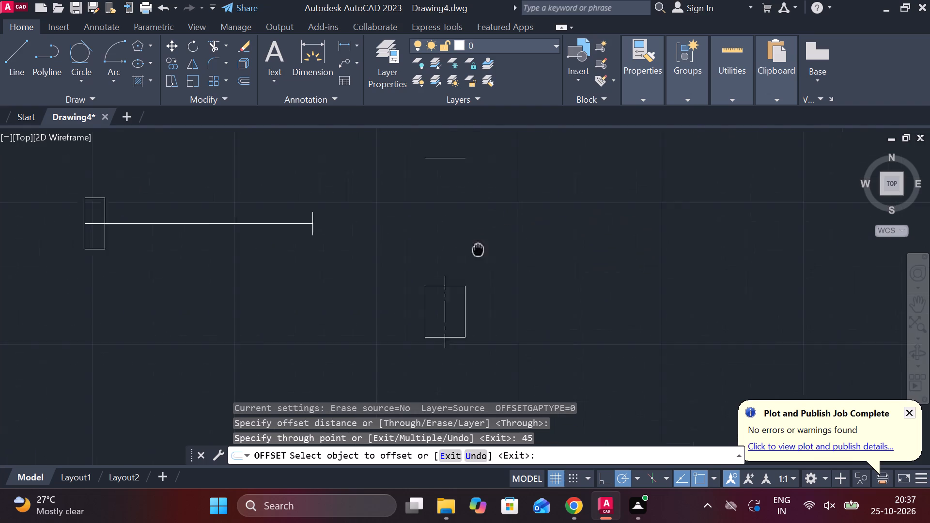
middle_drag(476, 271, 480, 292)
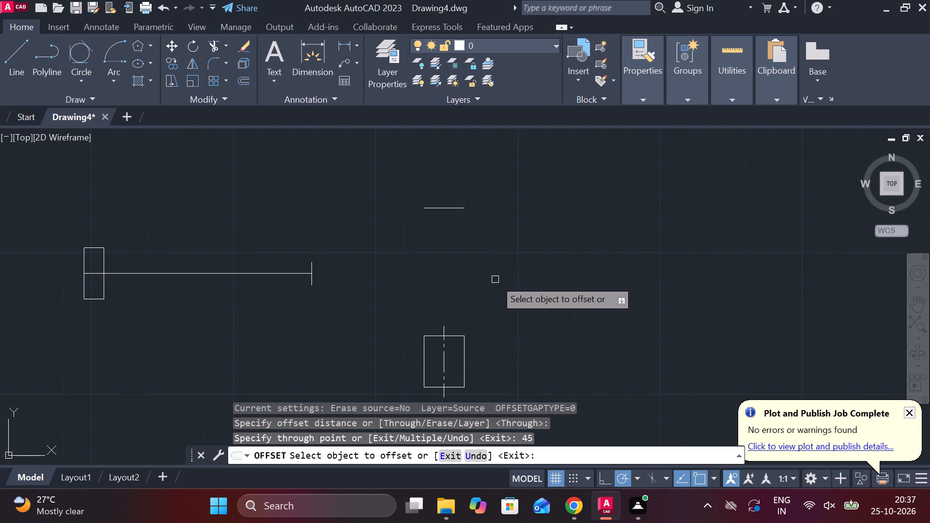
key(Escape)
Draw a 45-unit vertical line up to the offset line, starting 5 units right of the rectangle's top-edge midpoint.
key(l)
key(Return)
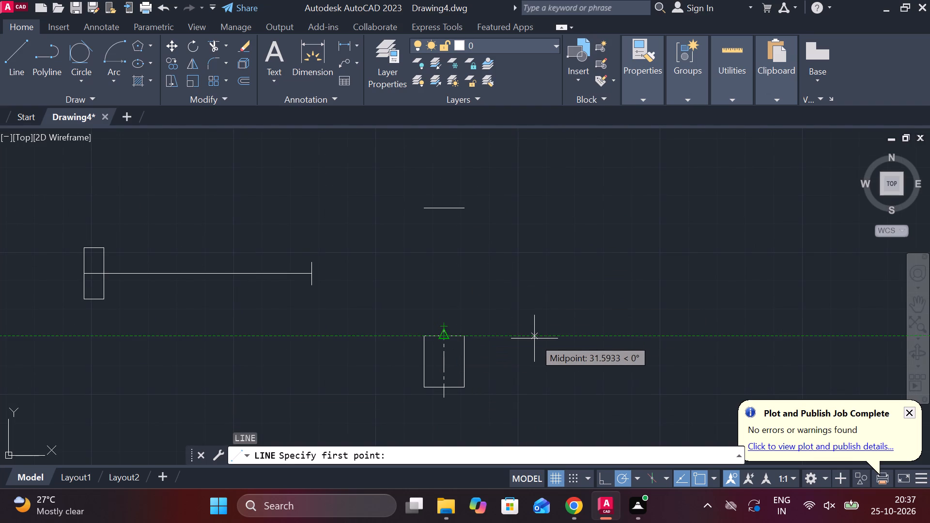
text(5)
key(space)
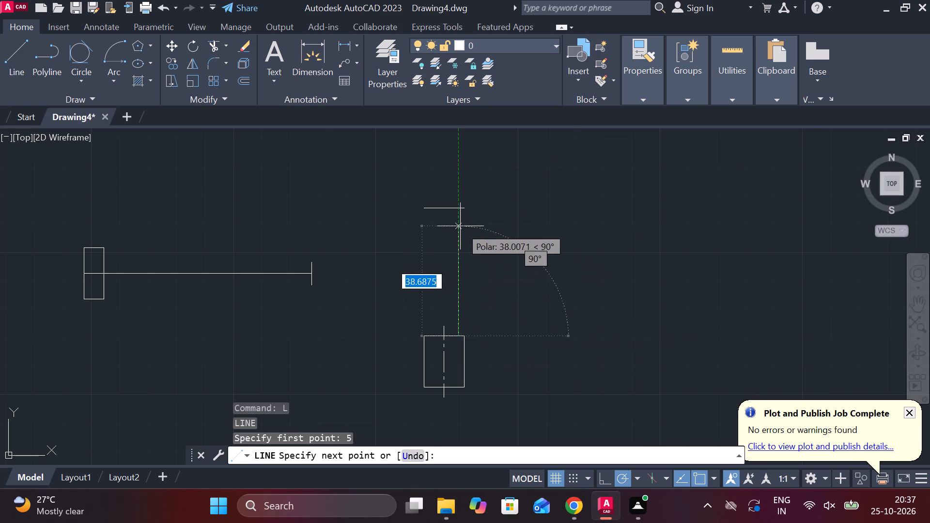
scroll(460, 225, up, 1)
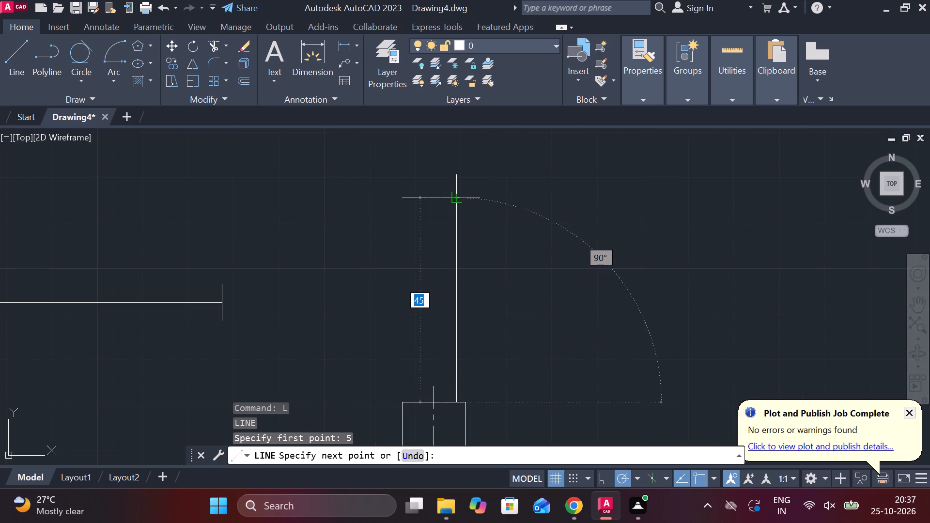
click(455, 201)
key(Escape)
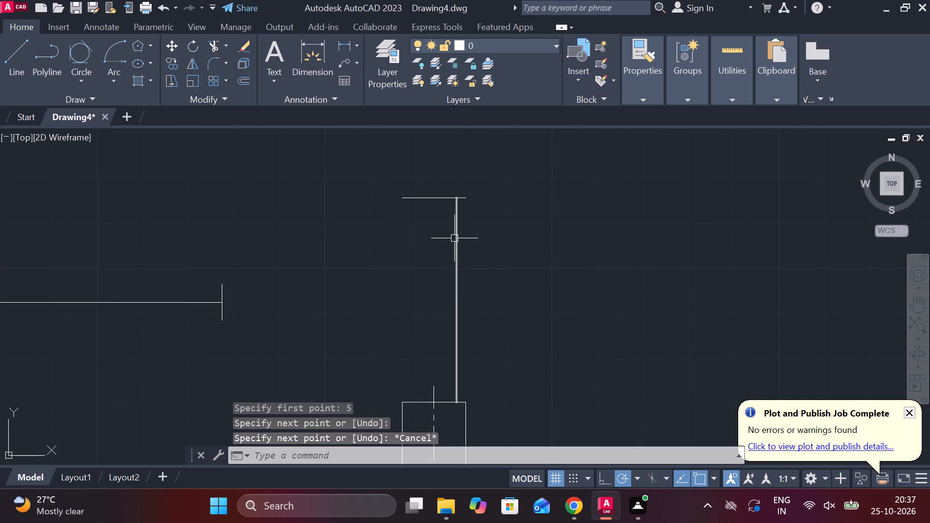
Mirror the 45-unit vertical line about the rectangle's vertical center axis, keeping the original.
click(454, 238)
text(MI)
key(Return)
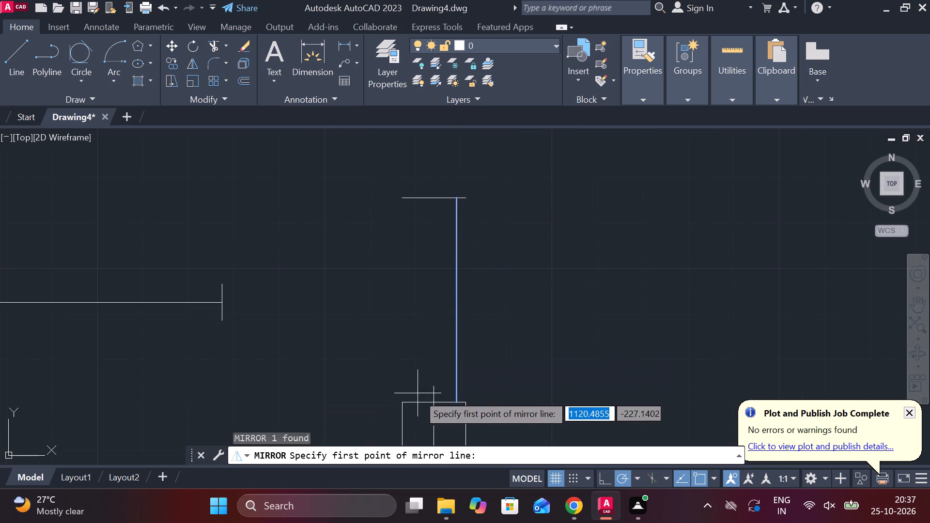
click(436, 399)
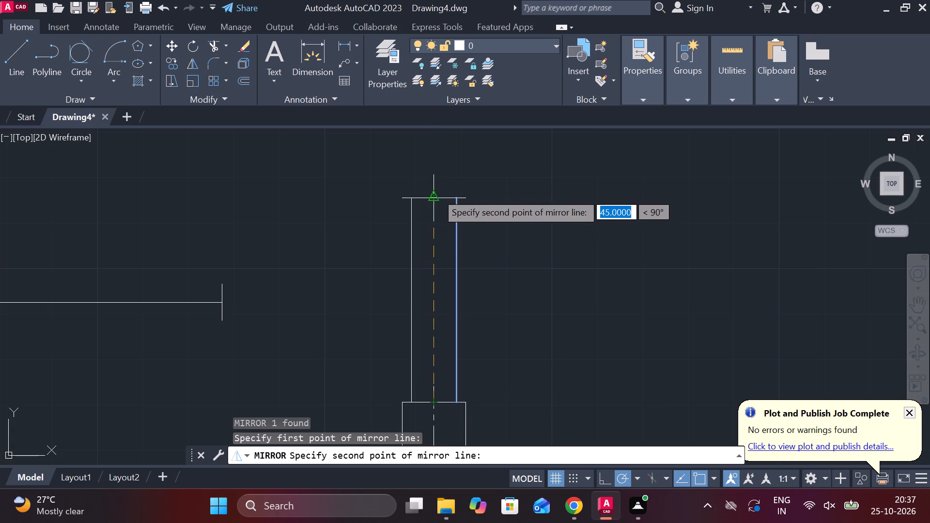
click(436, 193)
drag(472, 247, 436, 193)
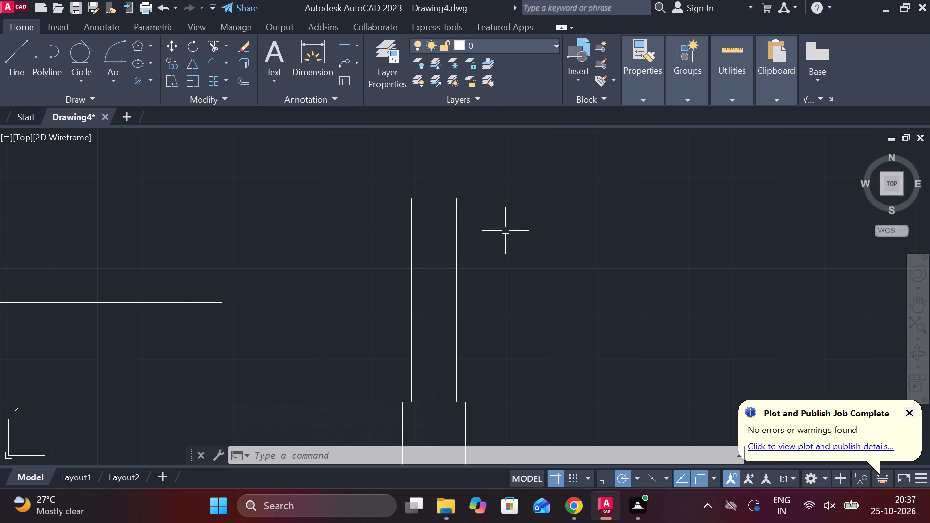
Trim both ends of the offset top line that overhang the two 45-unit vertical lines.
scroll(466, 203, up, 1)
middle_drag(464, 213, 469, 276)
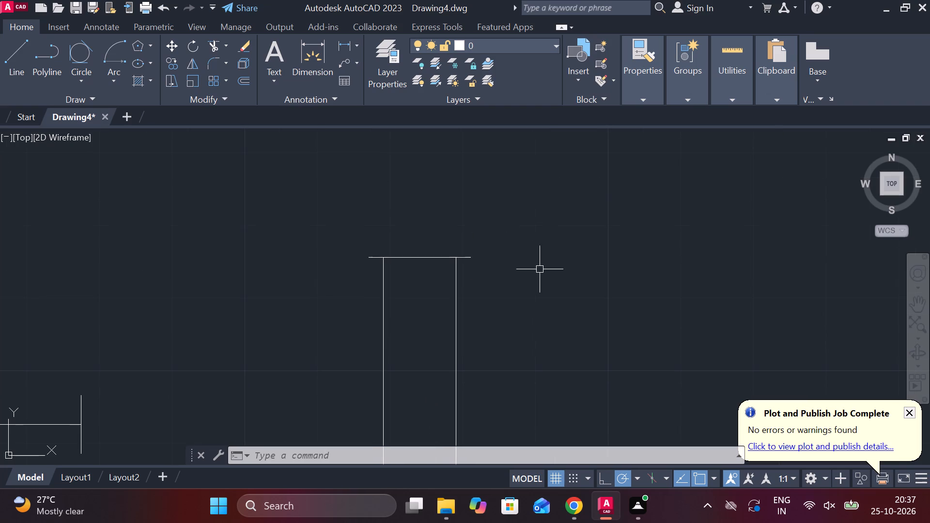
text(TR)
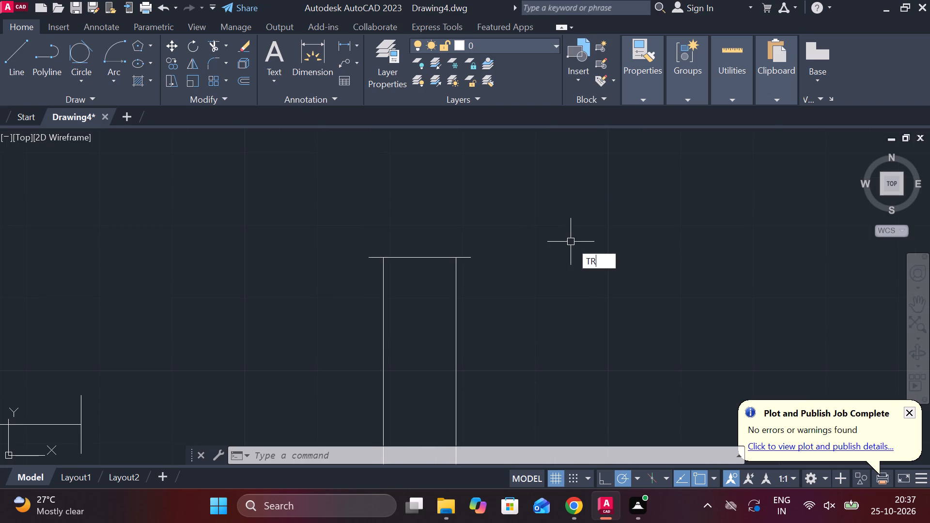
key(space)
click(470, 258)
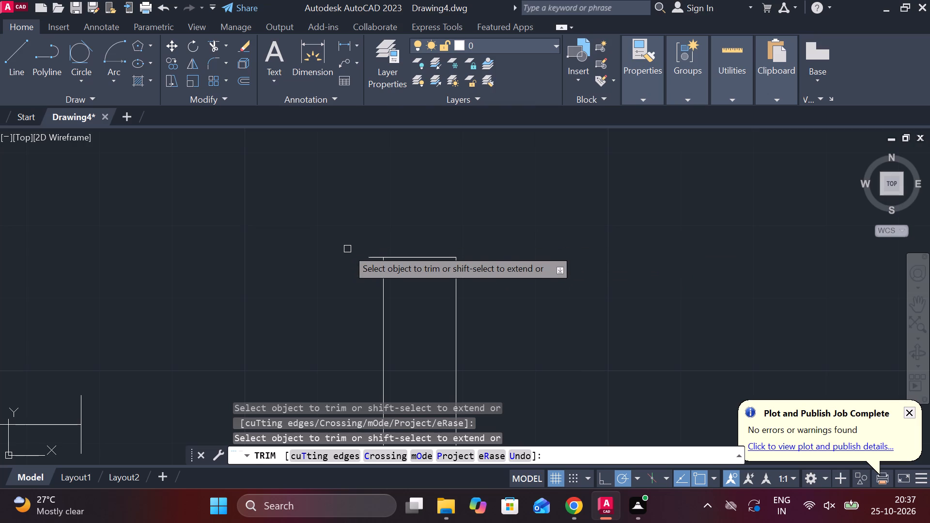
click(369, 255)
key(Escape)
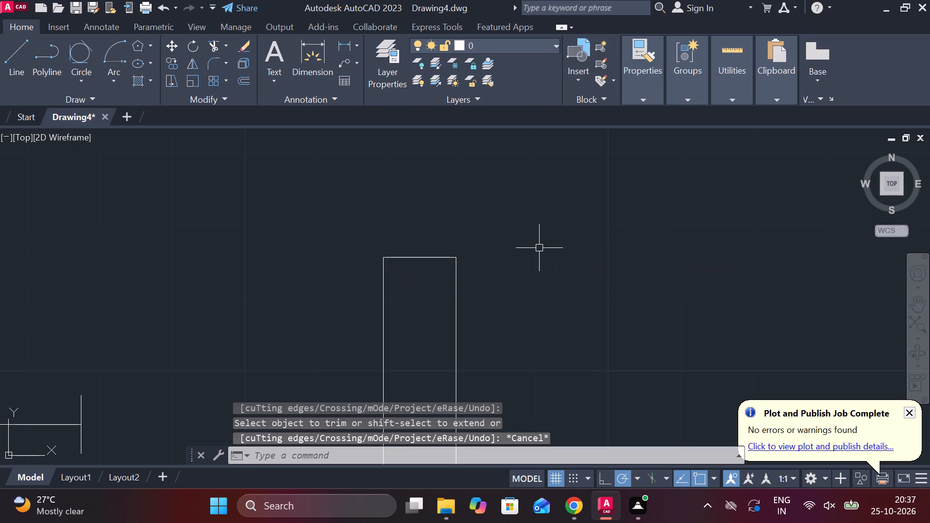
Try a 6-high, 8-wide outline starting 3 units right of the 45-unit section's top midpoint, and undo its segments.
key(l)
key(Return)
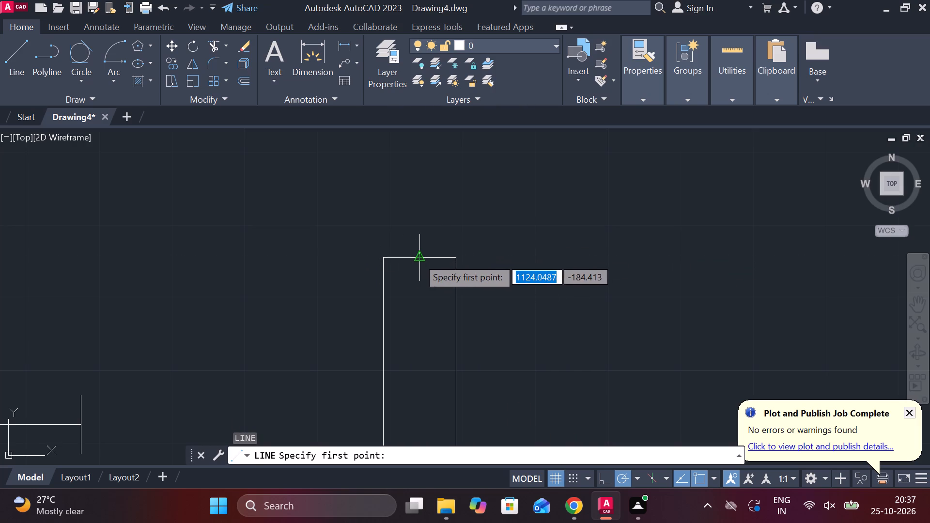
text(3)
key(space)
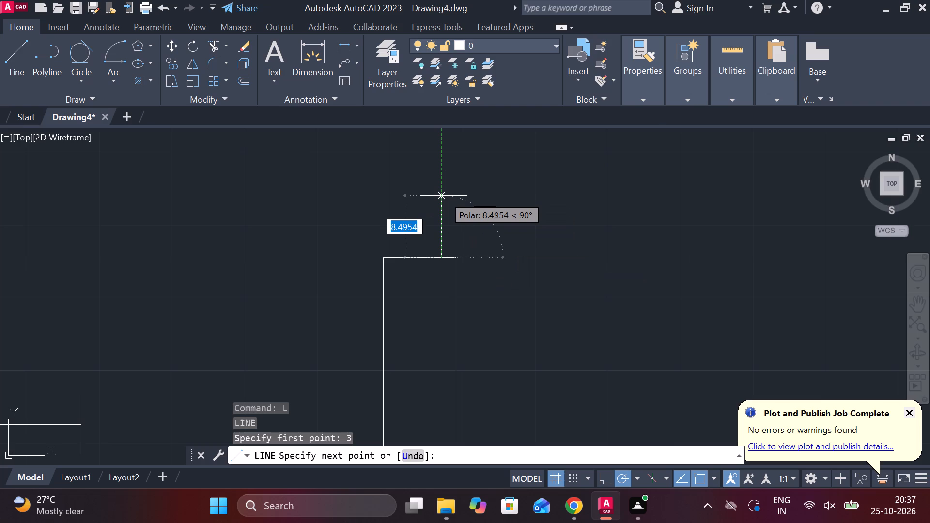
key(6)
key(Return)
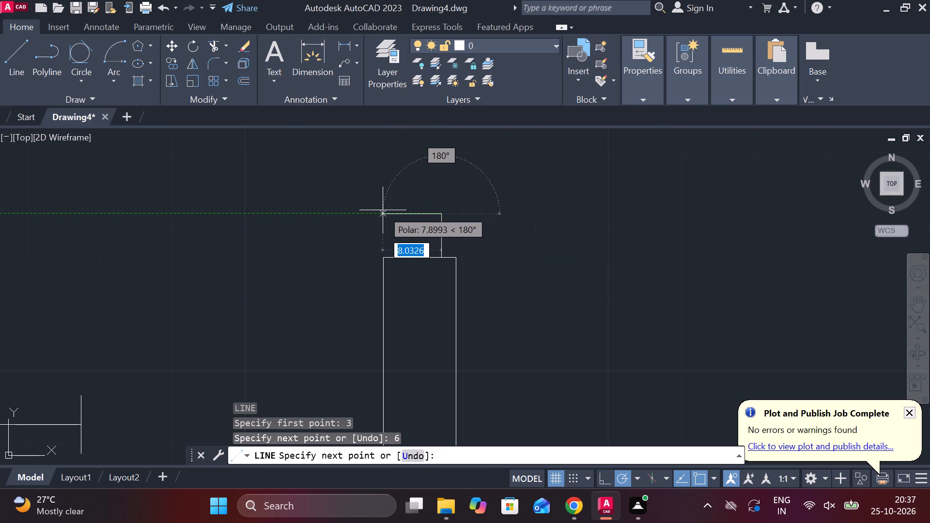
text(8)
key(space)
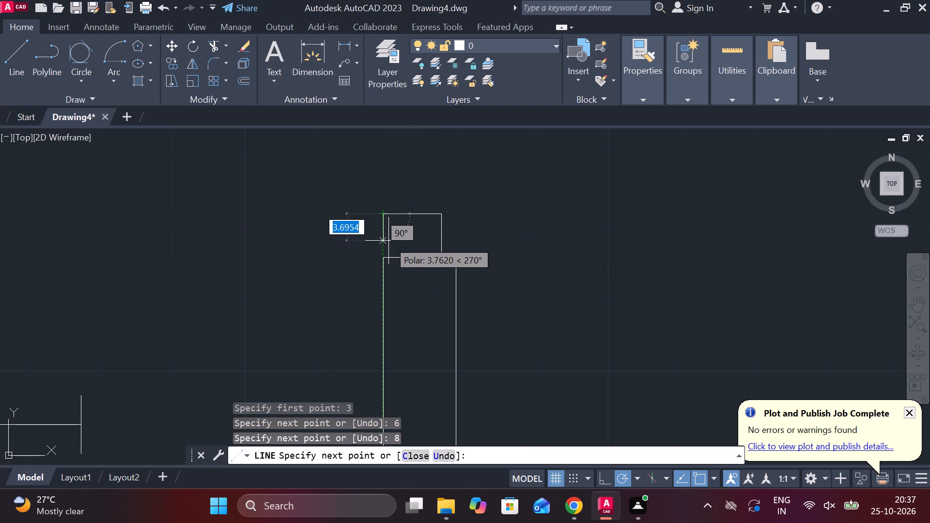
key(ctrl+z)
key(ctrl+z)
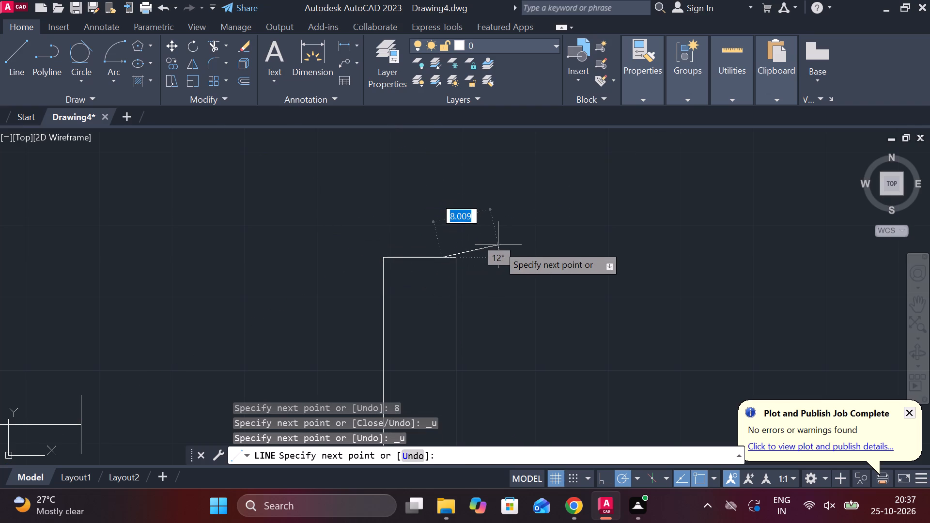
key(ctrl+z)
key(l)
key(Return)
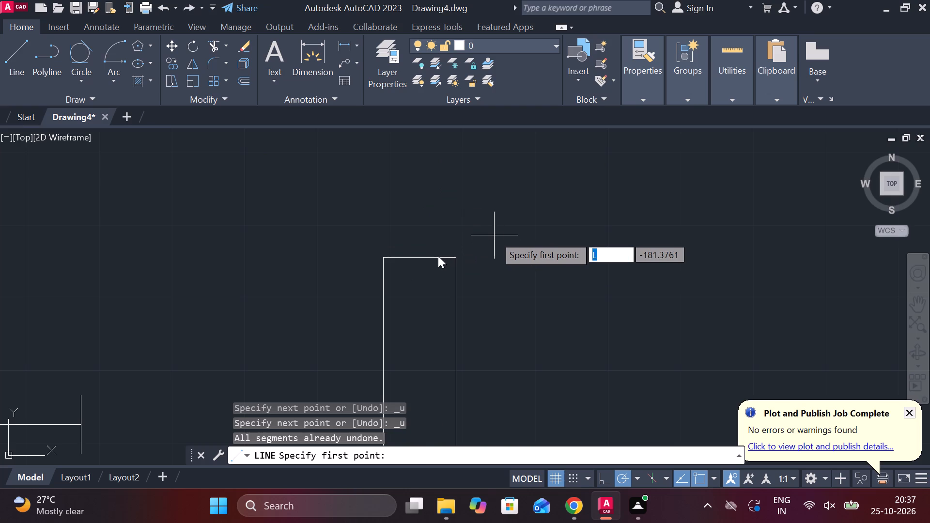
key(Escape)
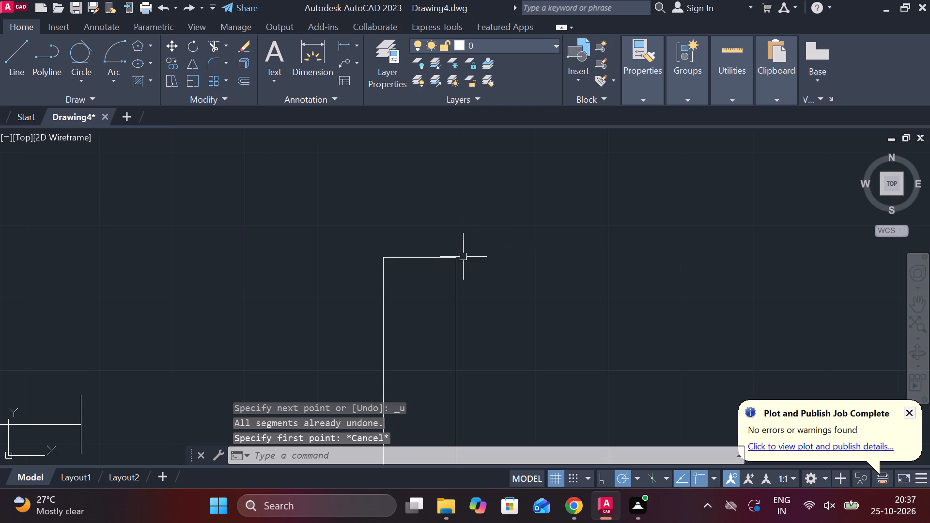
Draw an 8-wide, 6-high outline centered on the 45-unit section's top edge, starting 4 units right of its midpoint.
key(l)
key(Return)
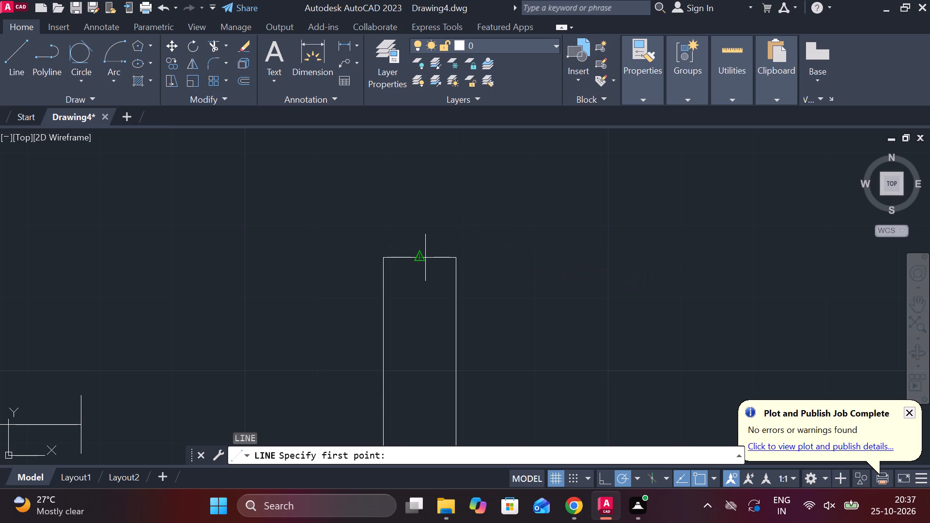
text(4)
key(space)
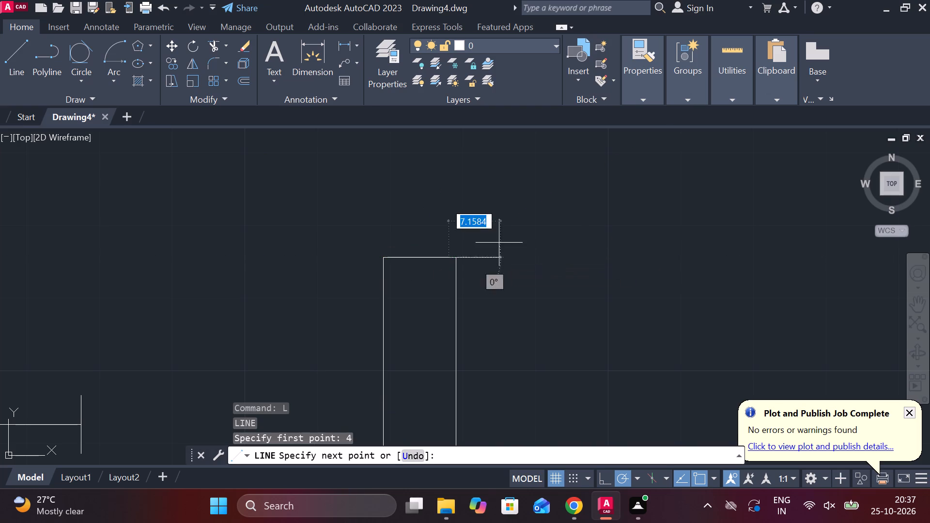
text(6)
key(space)
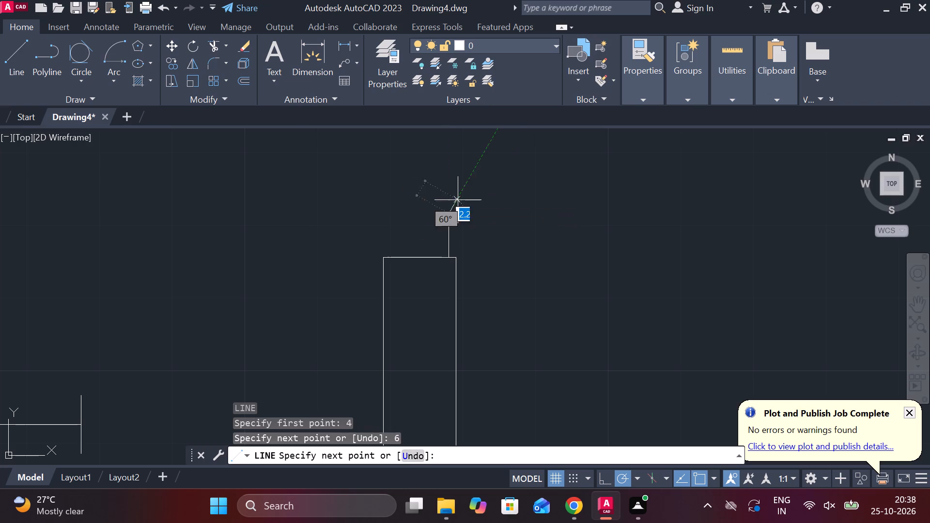
text(8)
key(space)
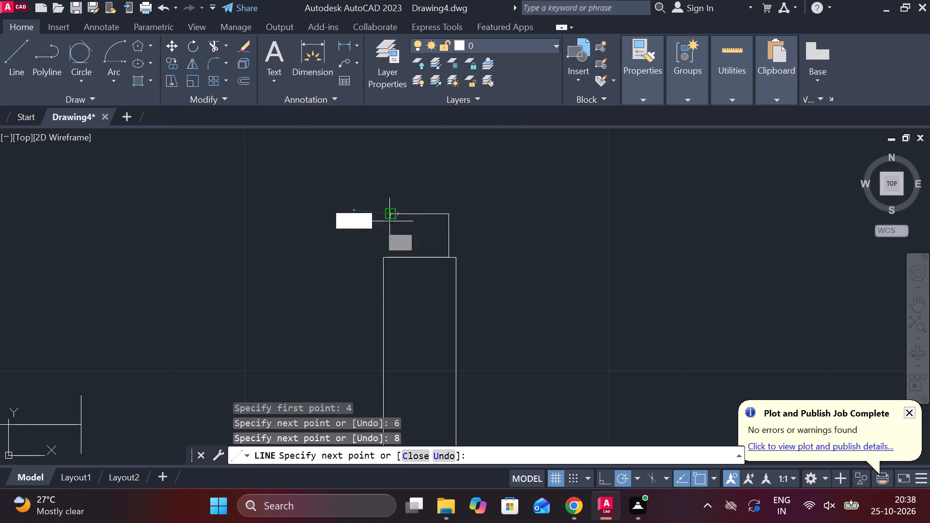
click(389, 255)
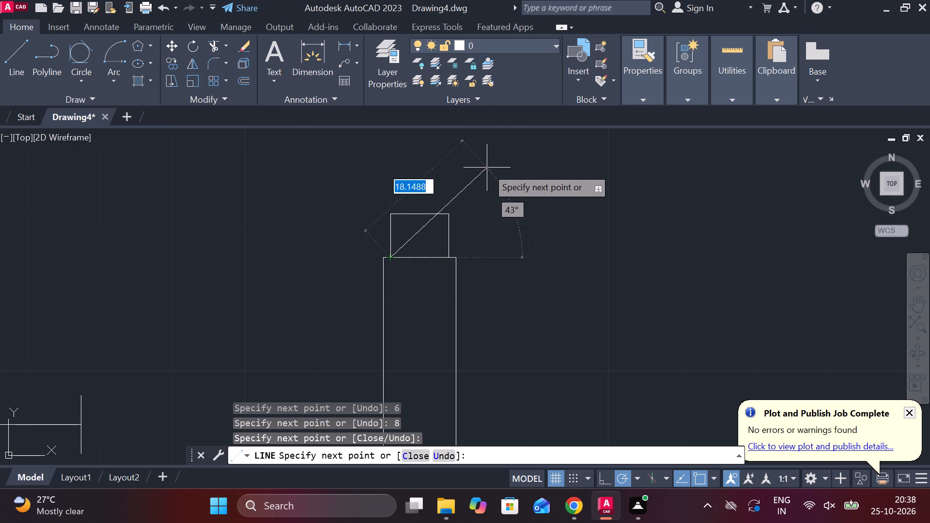
key(Escape)
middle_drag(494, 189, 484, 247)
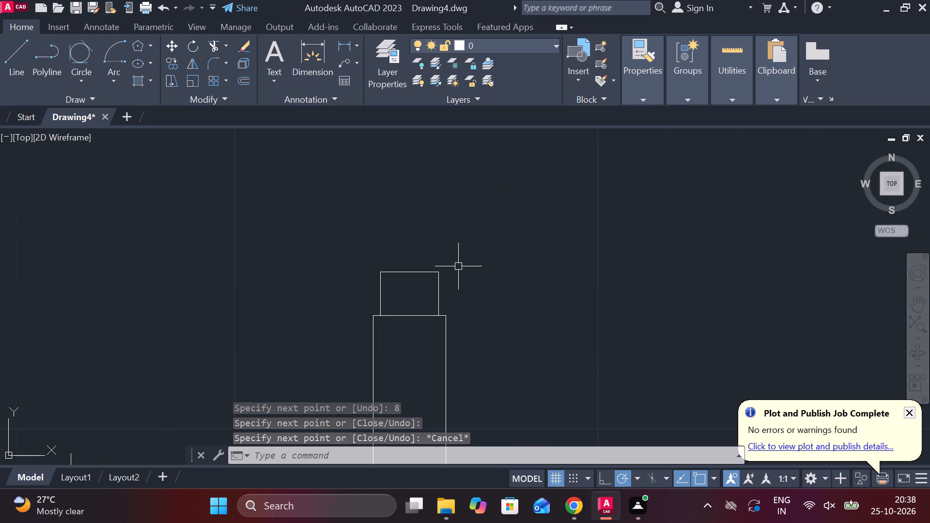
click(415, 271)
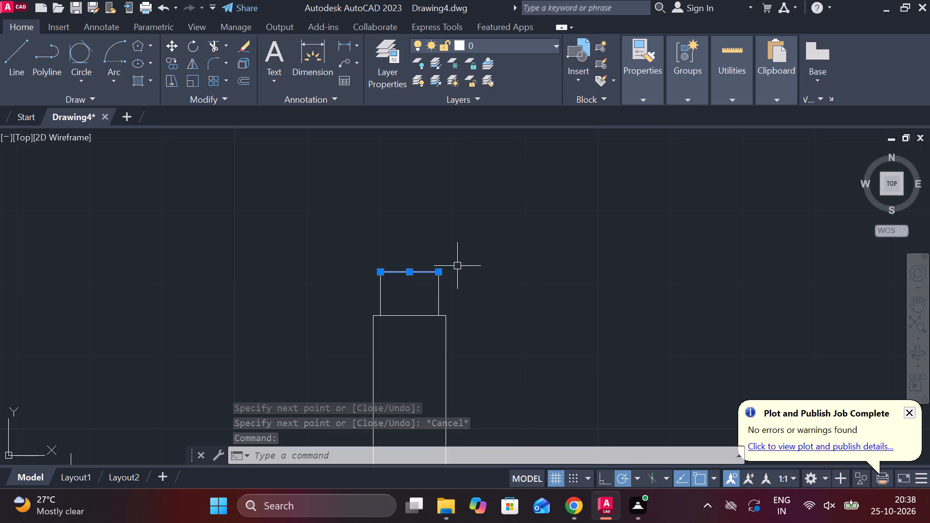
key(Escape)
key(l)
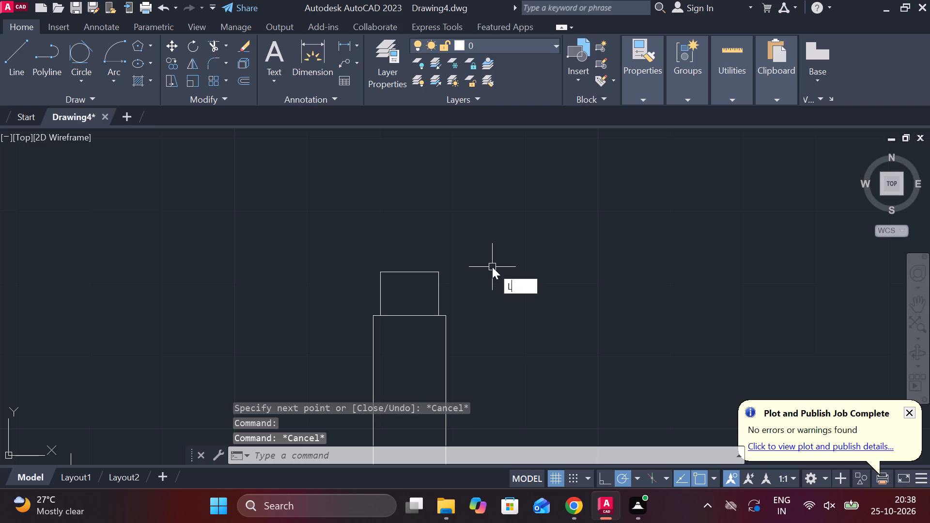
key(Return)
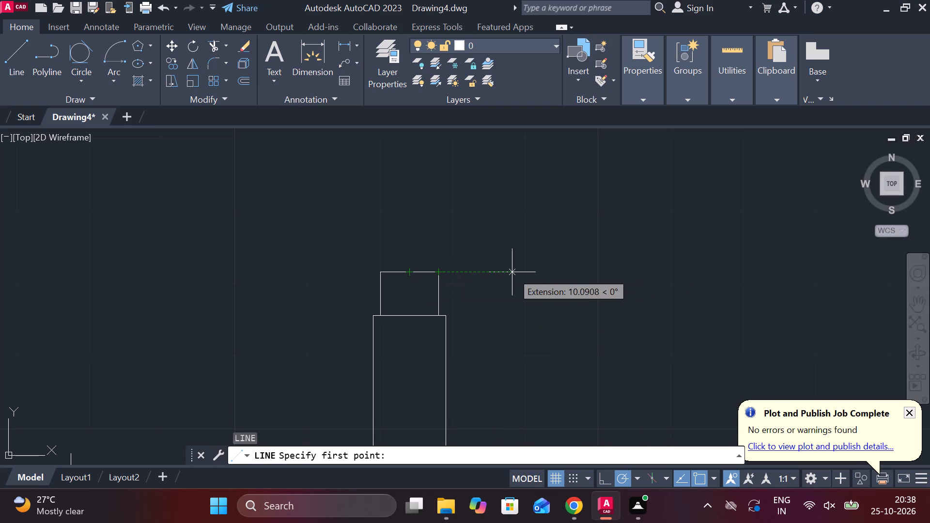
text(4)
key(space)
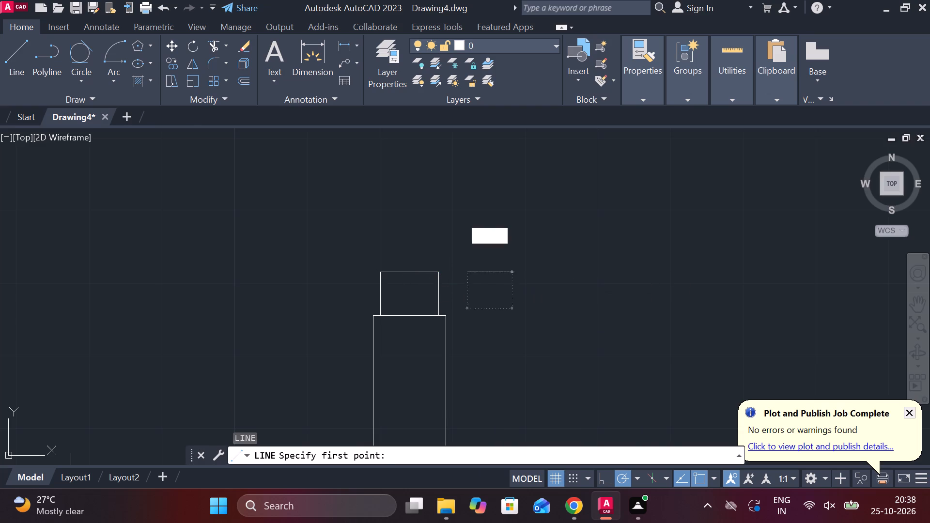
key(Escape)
Draw a 4-unit riser from the top section's upper right corner, topped by an 8-wide, 2-high rectangle aligned with that section.
key(l)
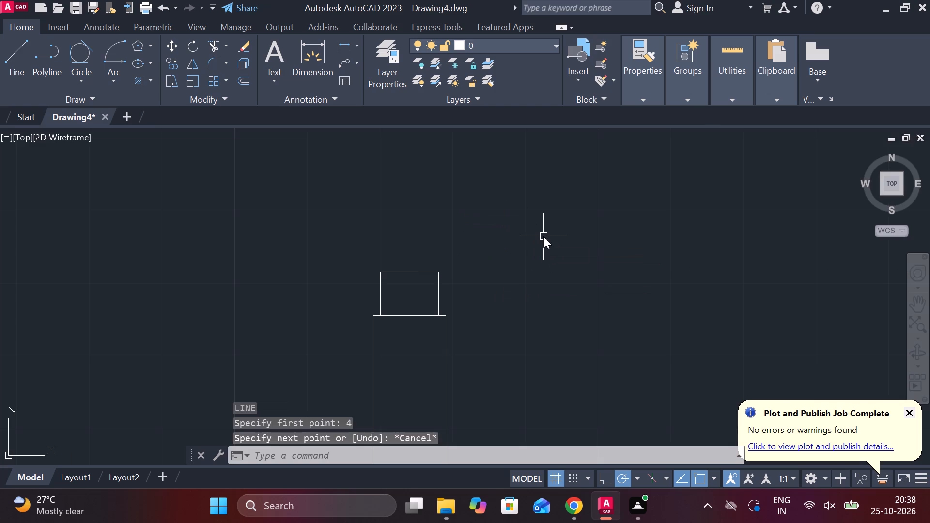
key(Return)
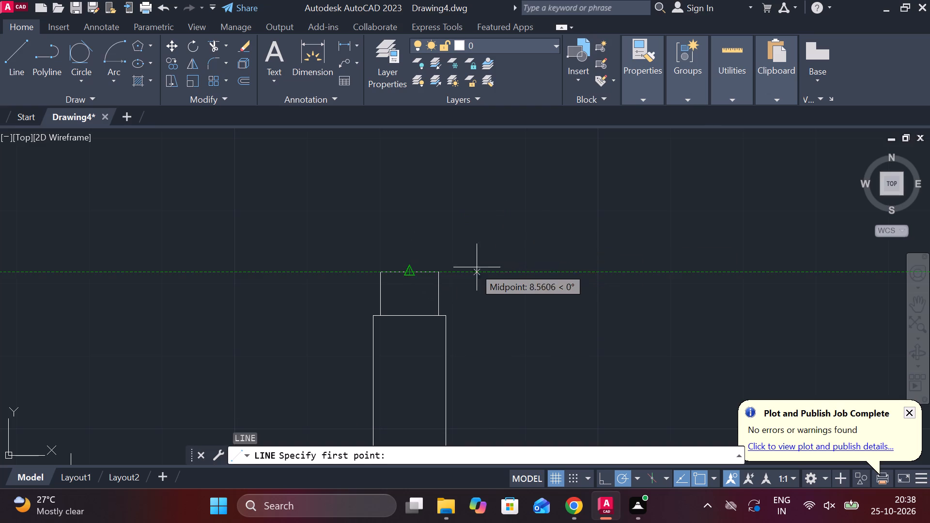
text(4)
key(space)
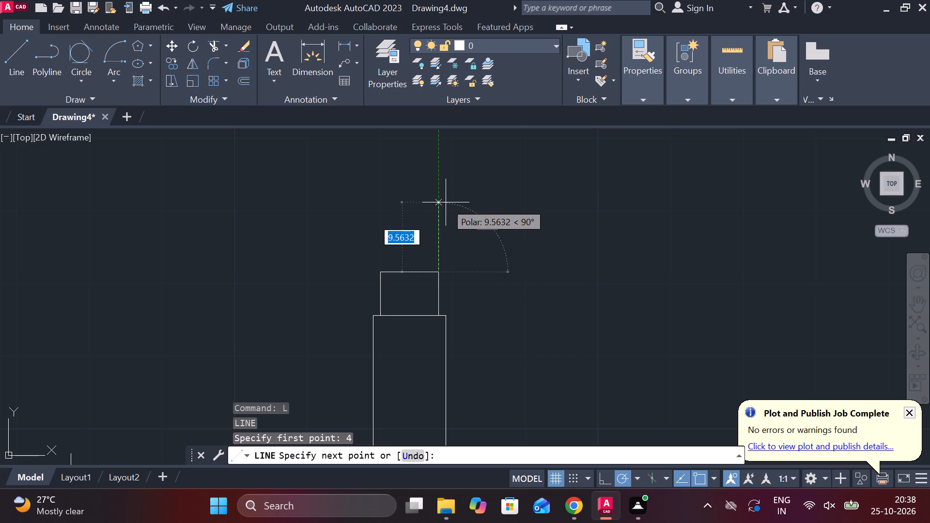
text(4)
key(space)
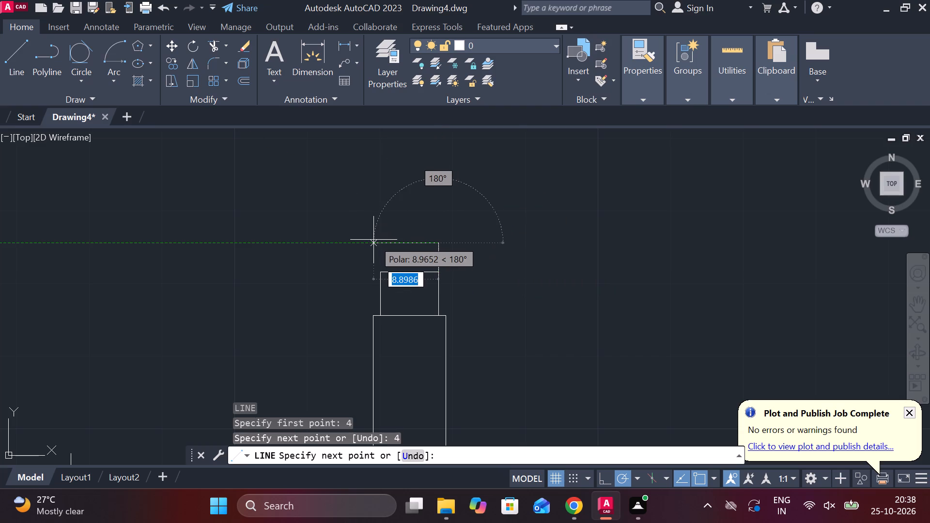
key(8)
key(Return)
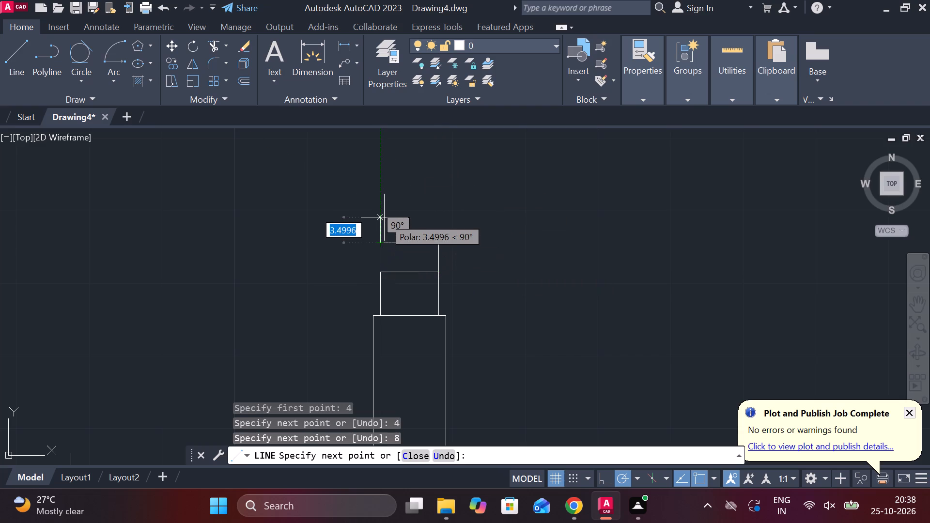
text(2)
key(space)
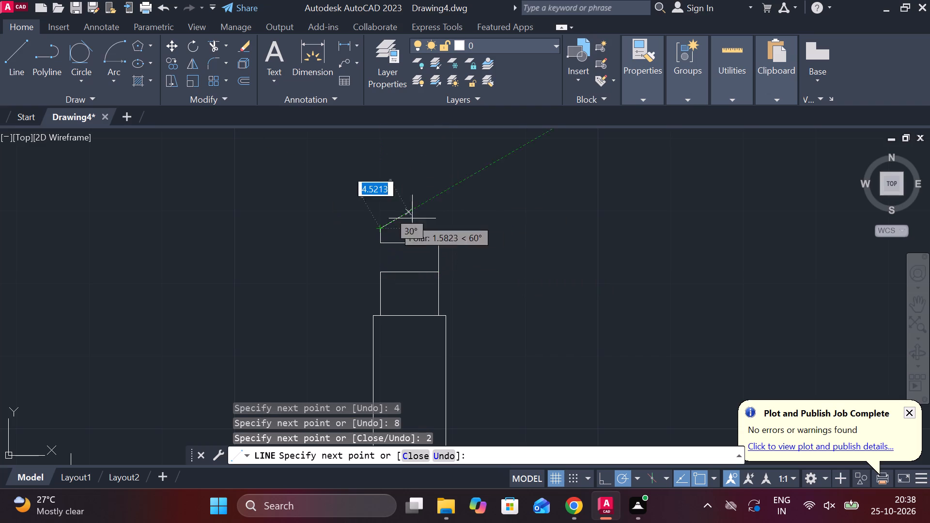
key(8)
key(Return)
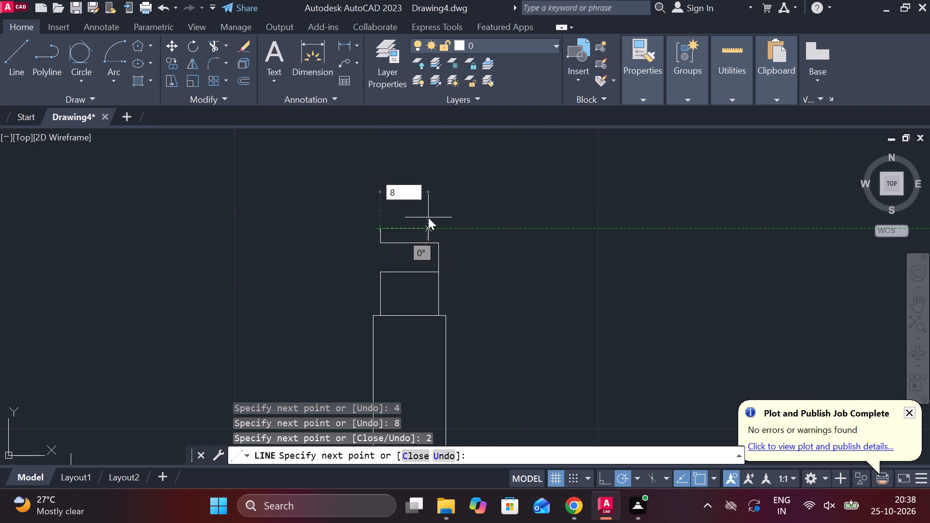
click(437, 244)
key(Escape)
Trim away the 4-unit vertical line joining the 8 by 2 rectangle to the section below.
text(TR)
key(space)
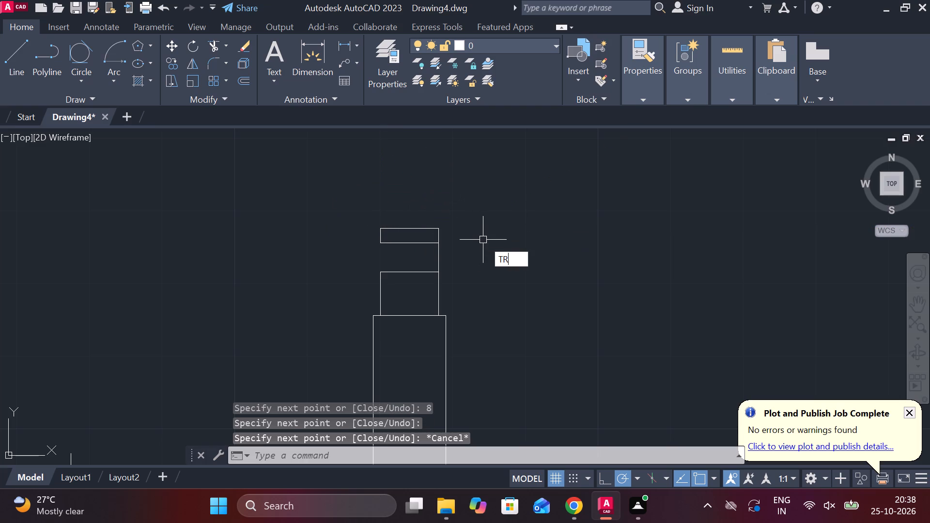
drag(477, 255, 412, 256)
key(Escape)
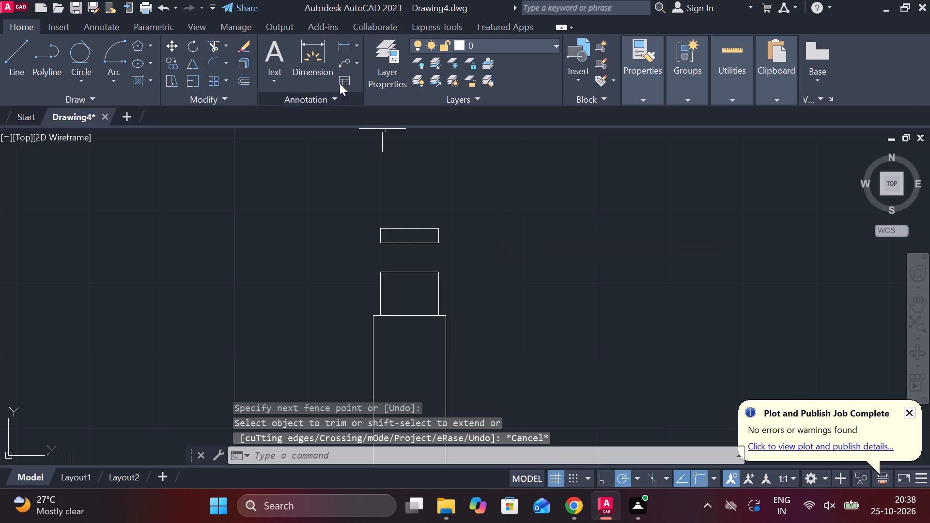
Check the gap between the 8 by 2 rectangle and the section below with a temporary linear dimension.
click(340, 46)
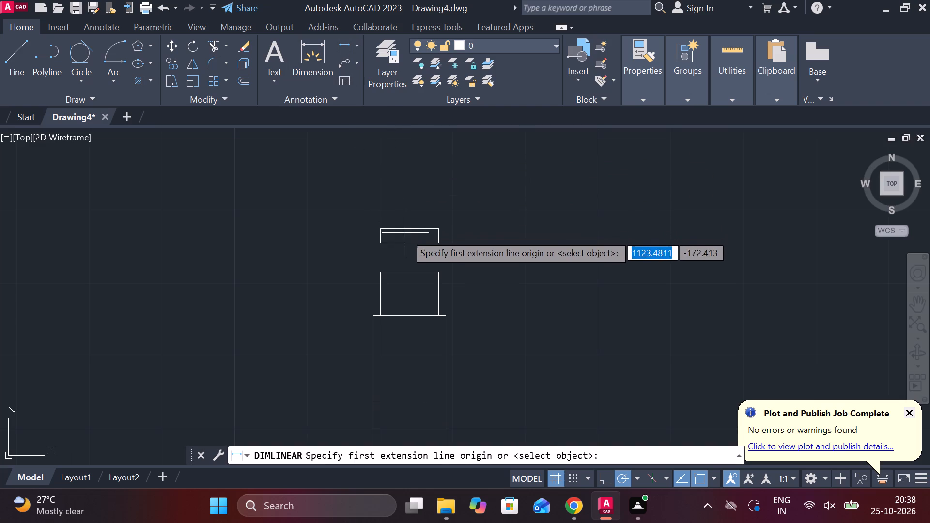
click(407, 239)
click(407, 270)
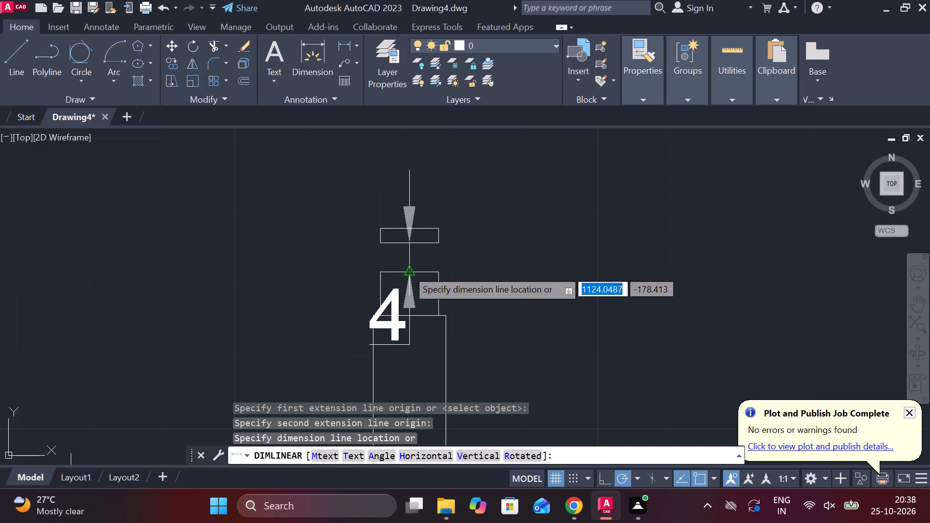
key(Escape)
Stretch the base rectangle's centerline upward past the whole part, to about 67 units above the base's top edge.
scroll(511, 223, down, 3)
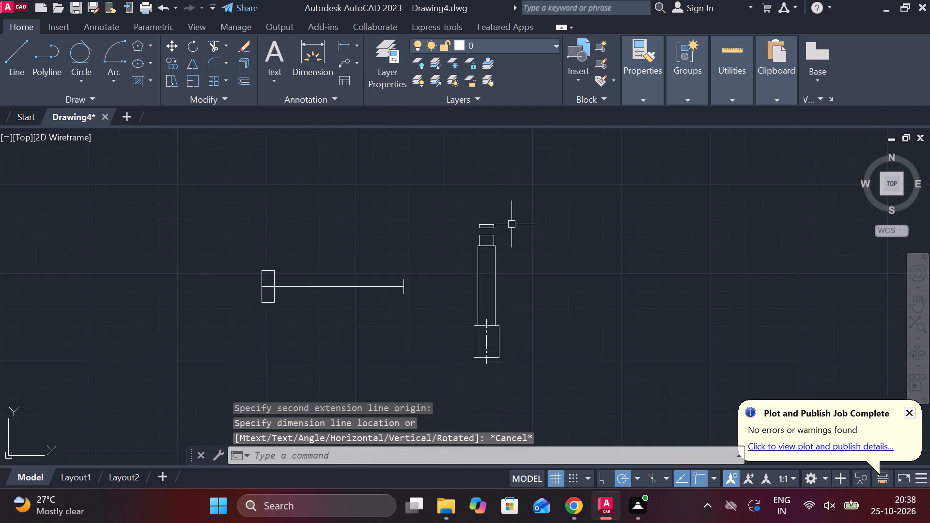
scroll(529, 289, down, 1)
scroll(471, 285, up, 1)
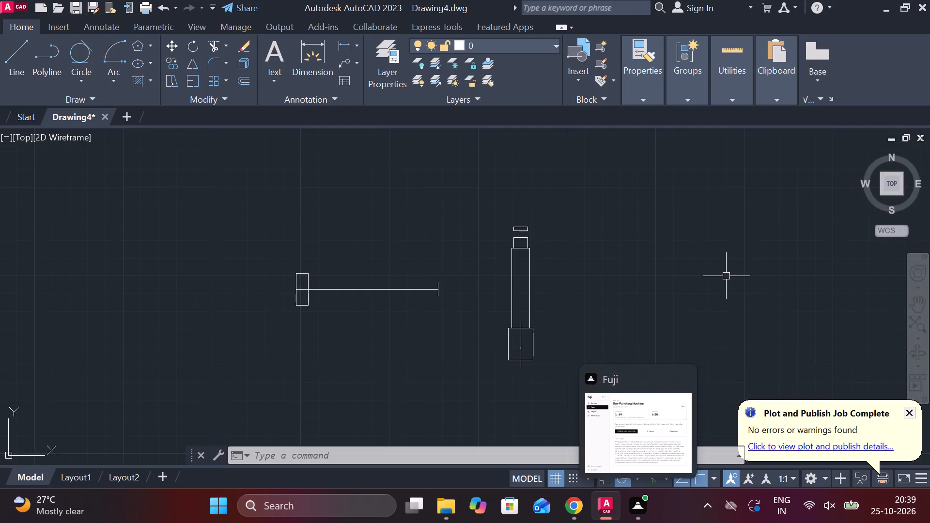
scroll(566, 263, up, 1)
middle_drag(557, 263, 510, 253)
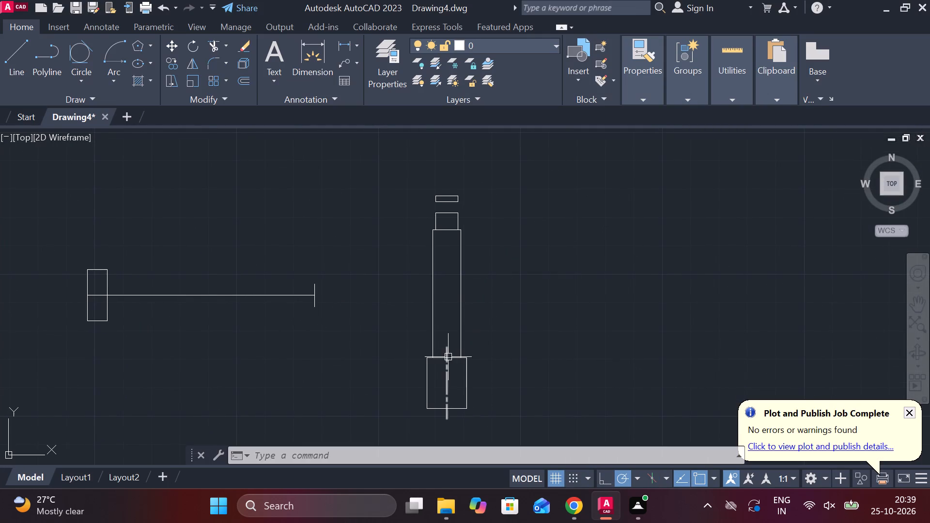
click(447, 354)
click(447, 347)
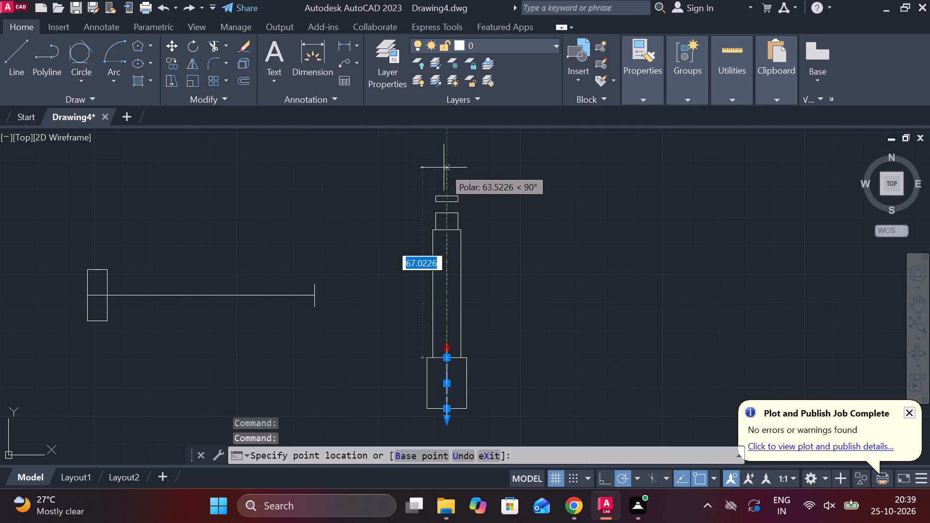
click(444, 168)
key(Escape)
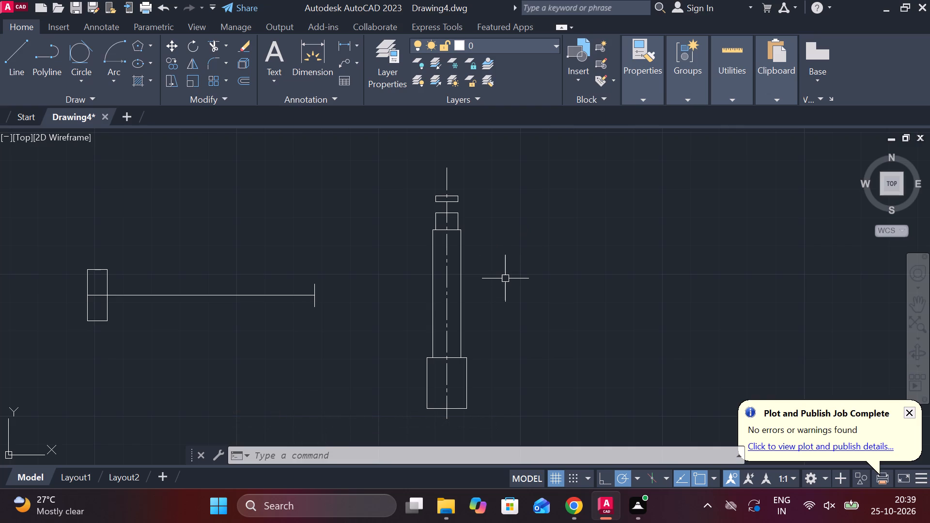
Draw a two-point circle of diameter 4 across the gap at both the right and left corners of the 8-wide sections.
scroll(470, 215, up, 2)
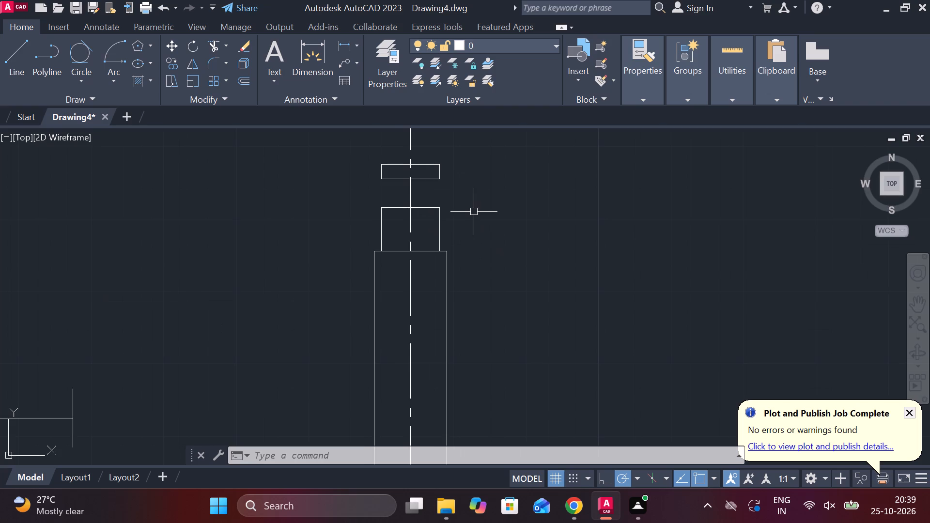
middle_drag(476, 210, 479, 221)
text(C)
key(space)
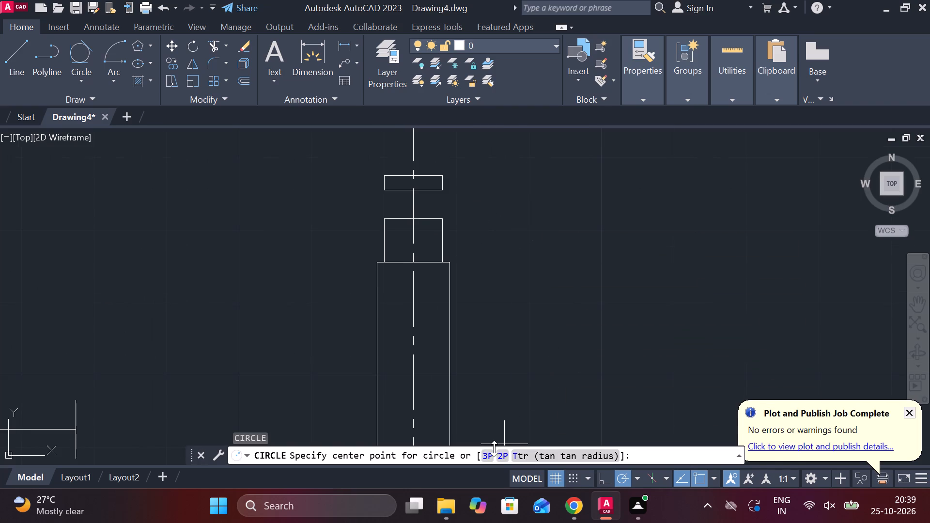
click(500, 458)
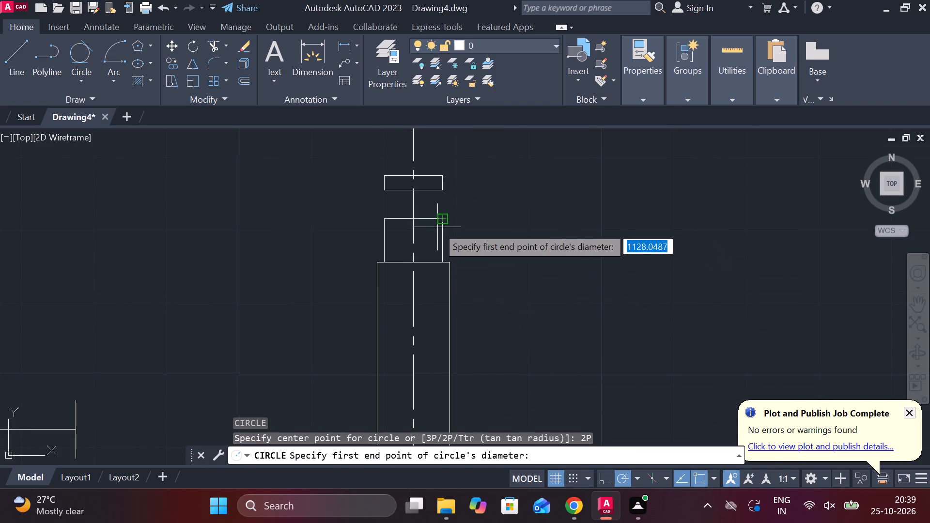
click(441, 225)
click(441, 194)
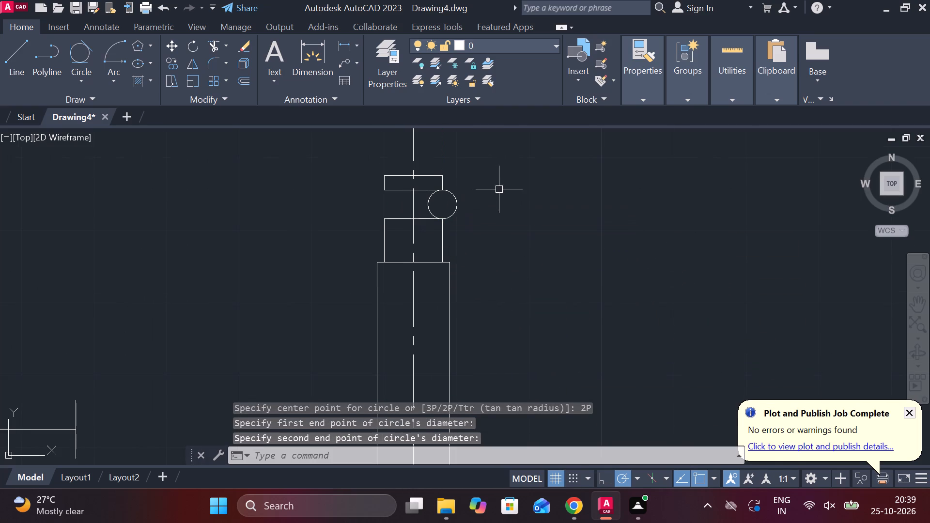
text(C)
key(space)
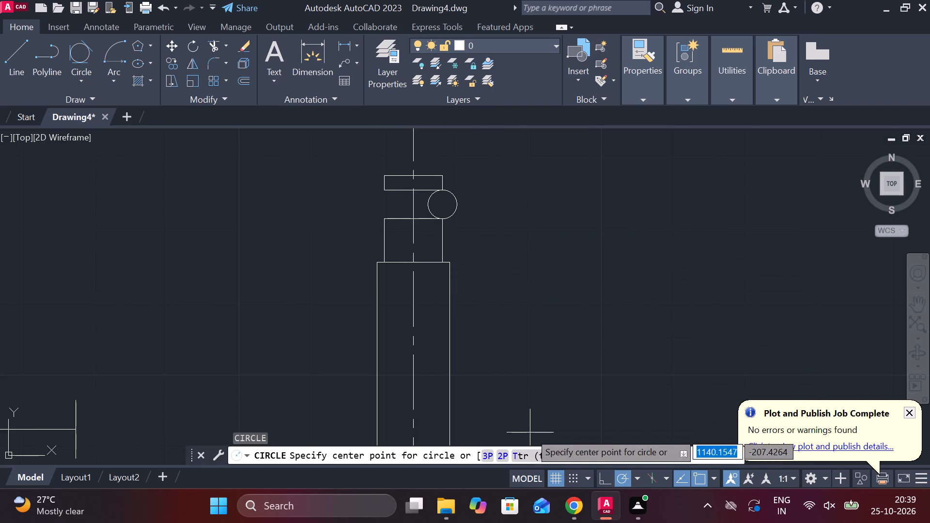
click(500, 459)
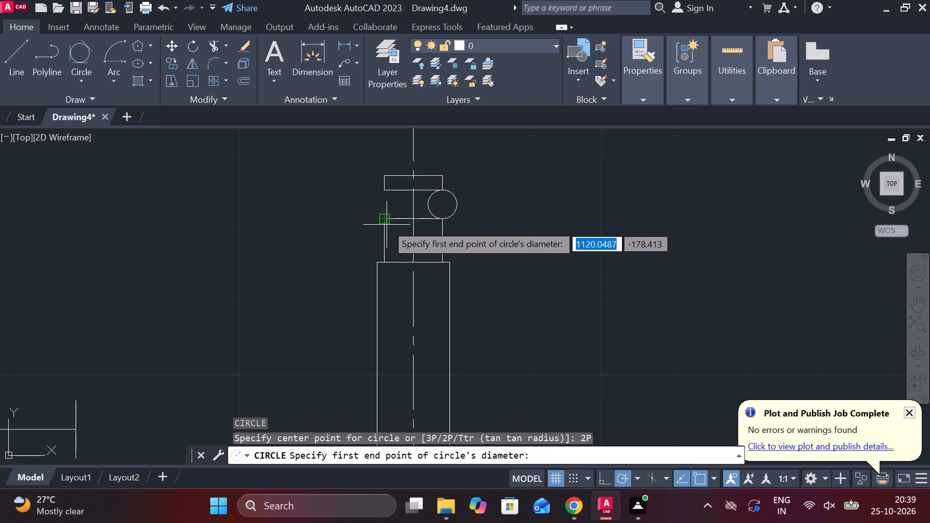
click(385, 221)
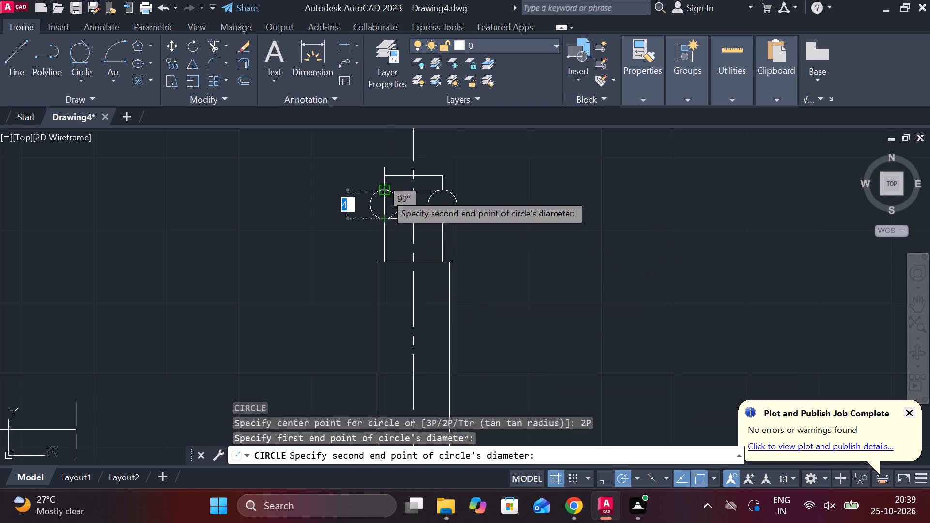
click(386, 194)
key(Escape)
Trim the outer halves of both circles, leaving inward-curving arcs that form the neck below the 8 by 2 cap.
text(TR)
key(space)
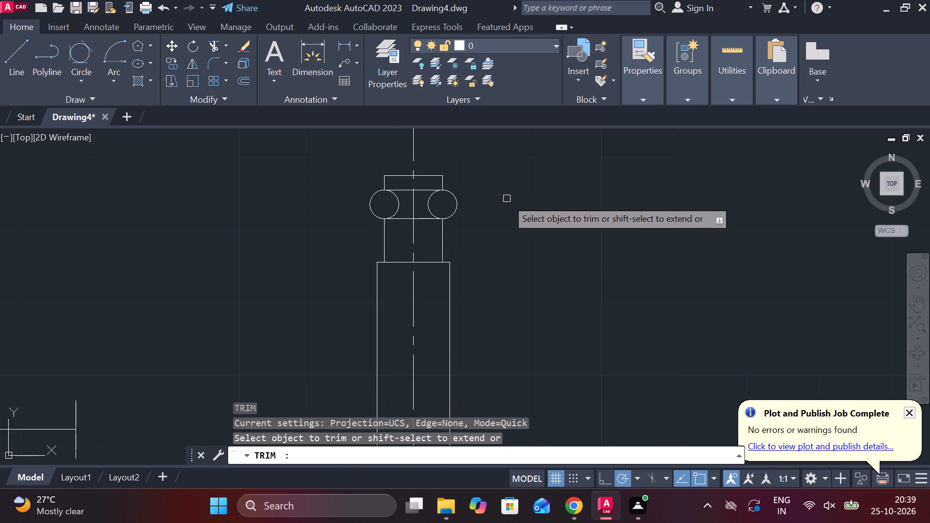
drag(483, 211, 450, 203)
drag(385, 204, 358, 204)
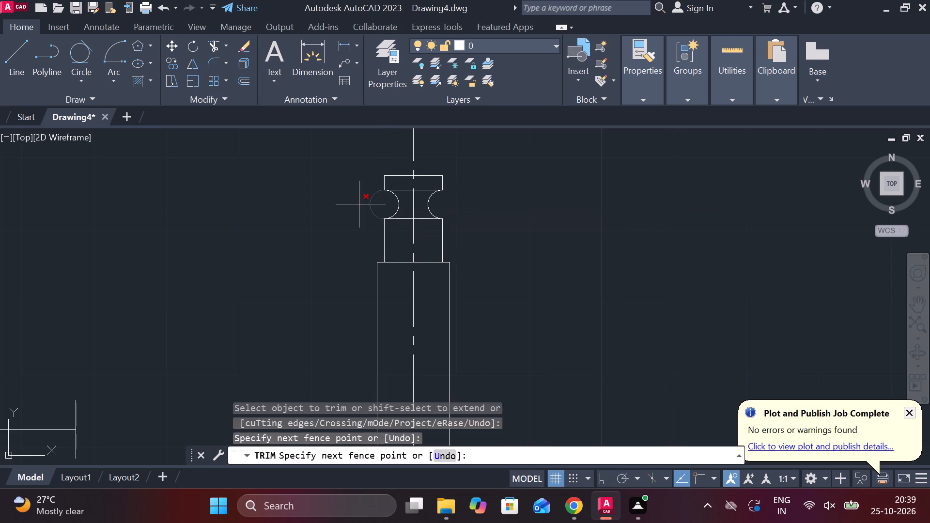
drag(358, 204, 343, 195)
middle_drag(506, 208, 515, 238)
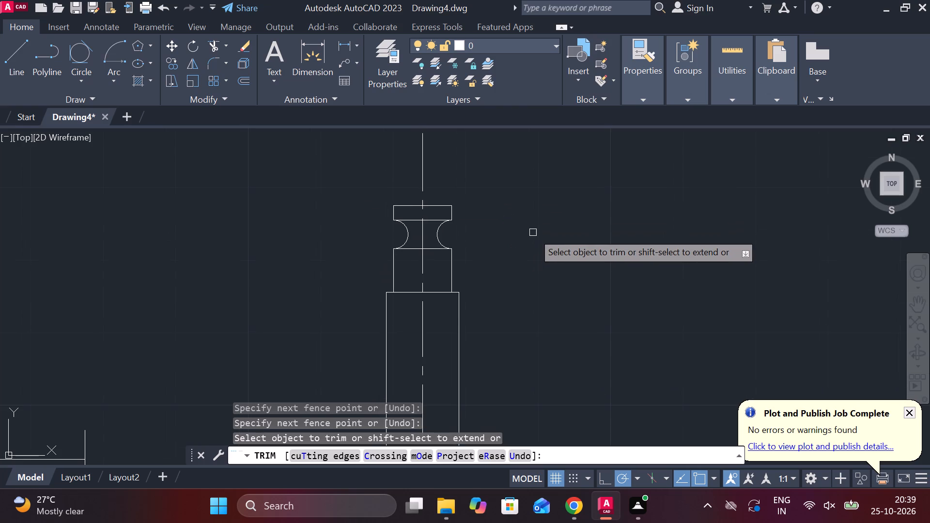
scroll(546, 255, down, 1)
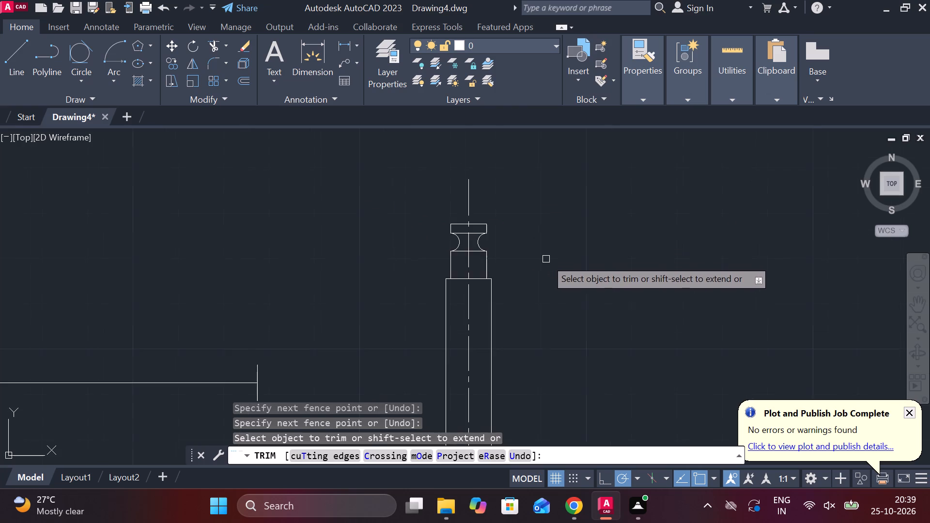
middle_drag(551, 296, 501, 183)
middle_drag(544, 258, 539, 232)
key(Escape)
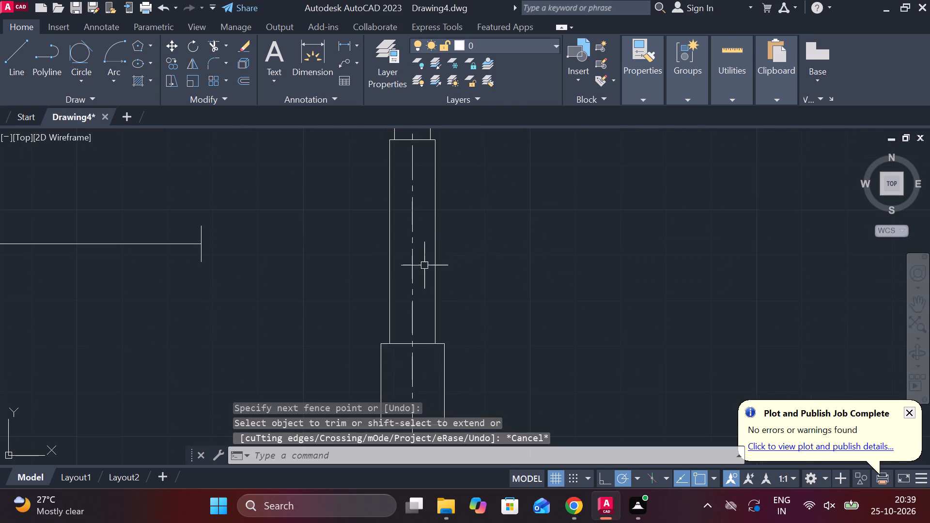
Offset both 45-unit vertical lines of the shank inward by 0.5.
click(387, 241)
key(o)
key(Return)
key(Return)
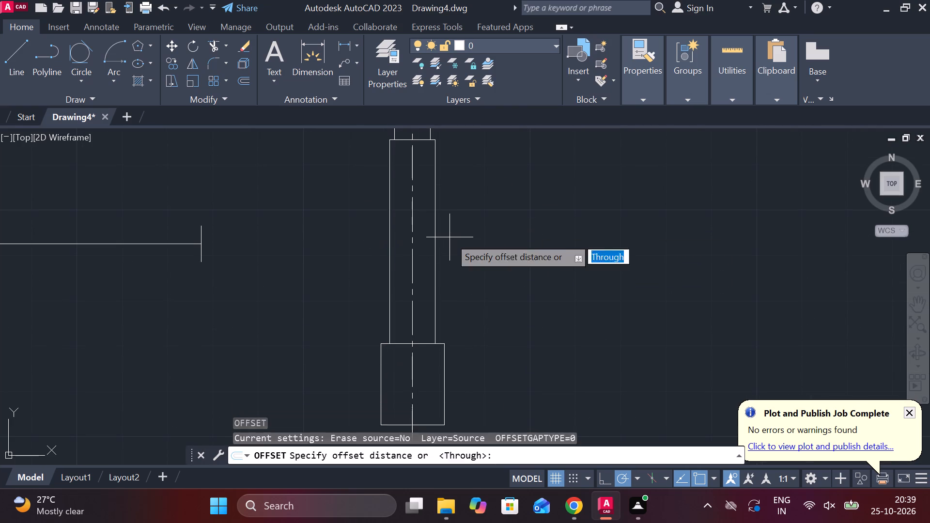
text(.5)
key(space)
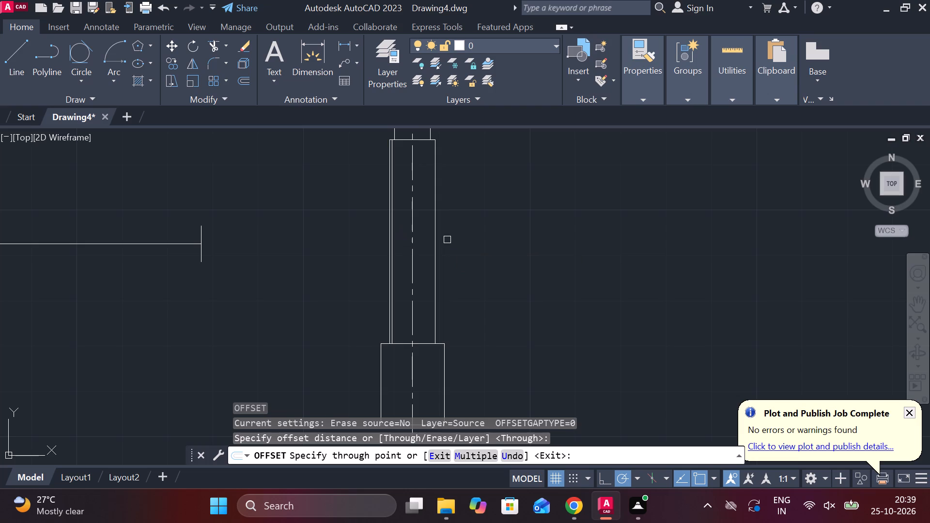
click(431, 237)
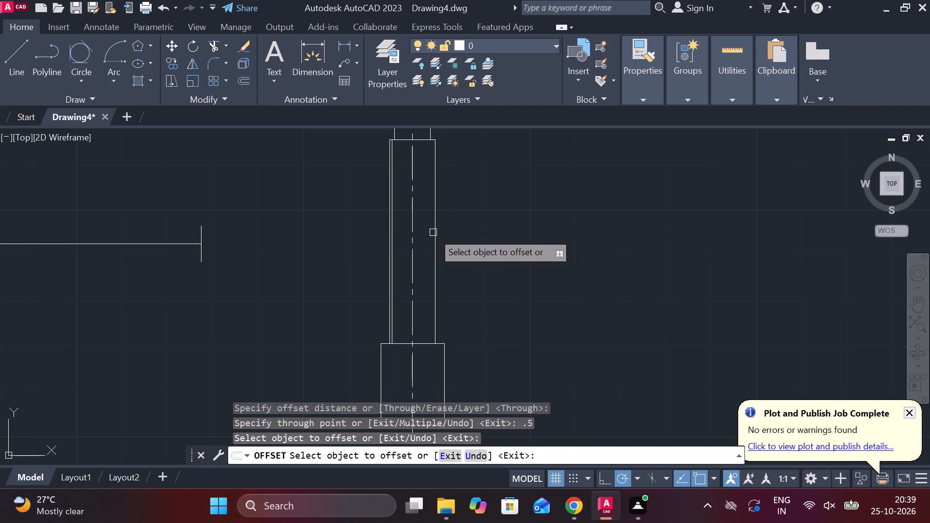
click(434, 231)
text(.5)
key(Return)
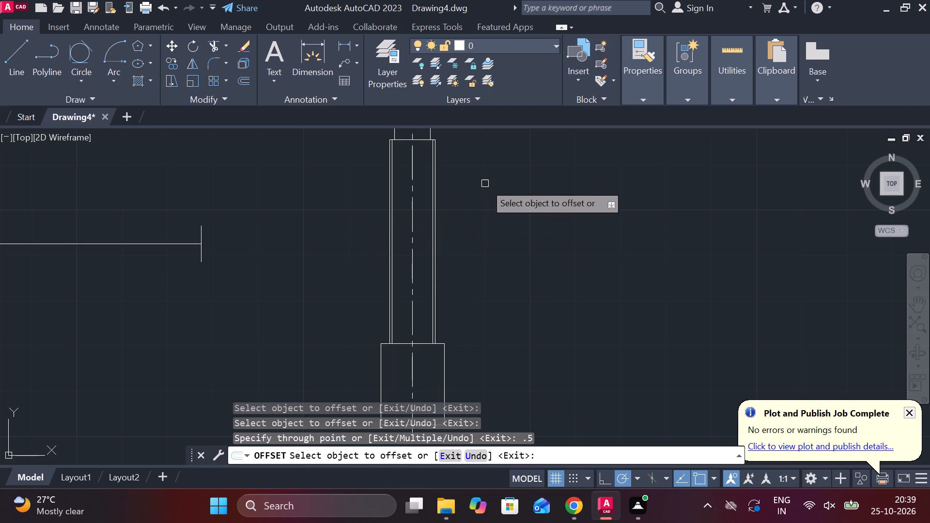
middle_drag(485, 184, 487, 239)
scroll(520, 254, down, 1)
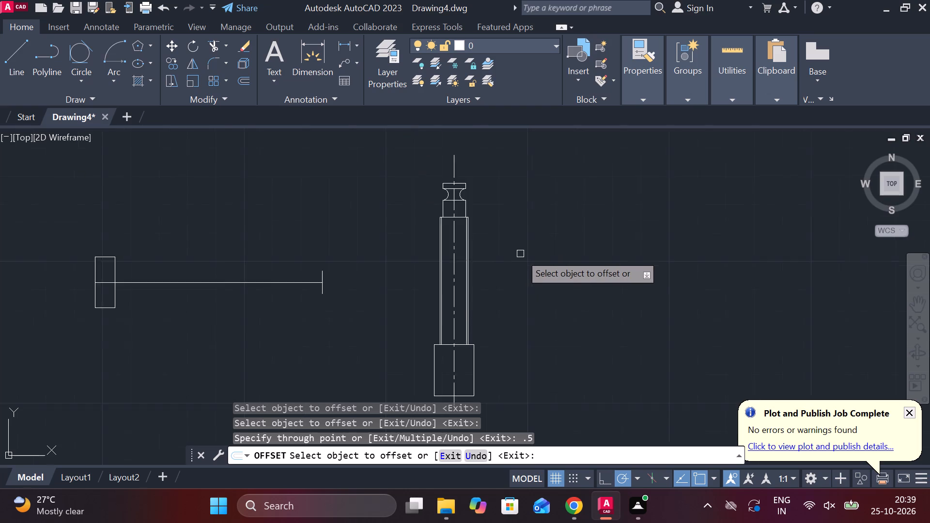
scroll(520, 254, down, 1)
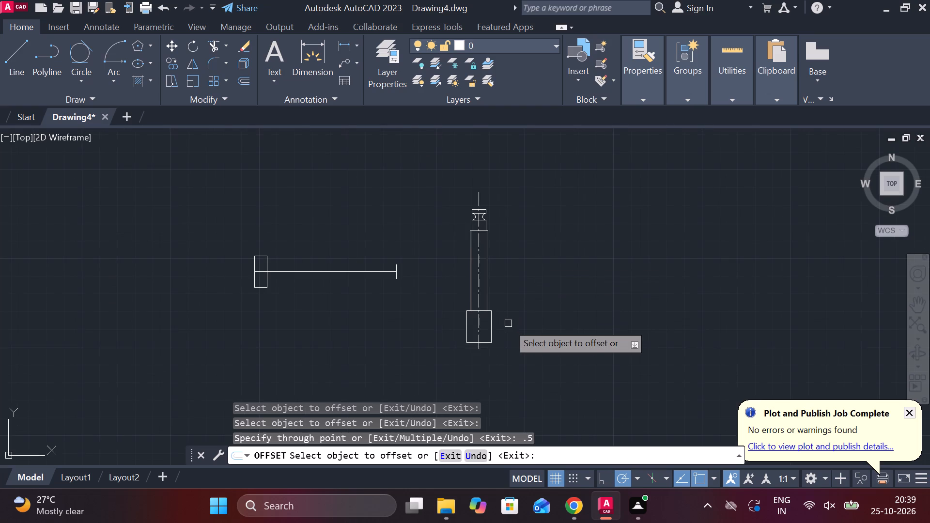
scroll(492, 316, up, 2)
key(Escape)
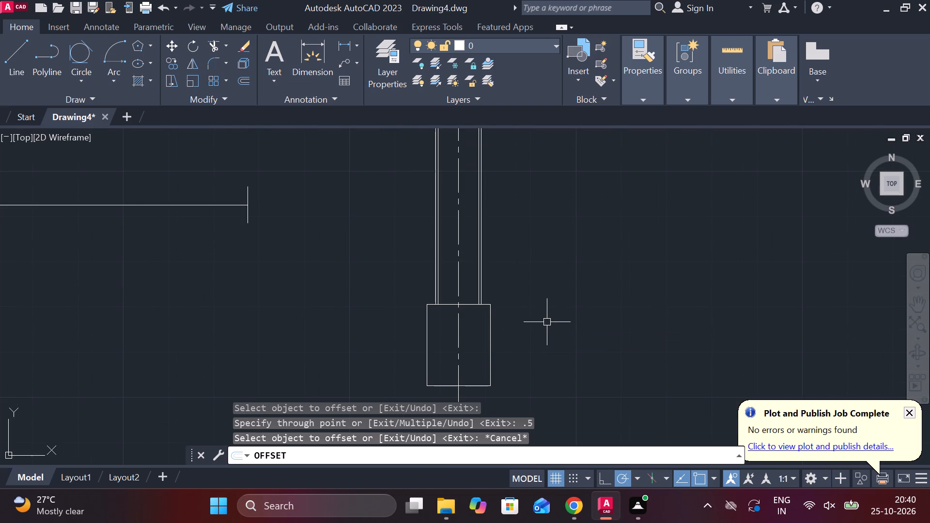
Draw a horizontal line across the base rectangle between the midpoints of its two vertical sides.
key(l)
key(Return)
click(423, 351)
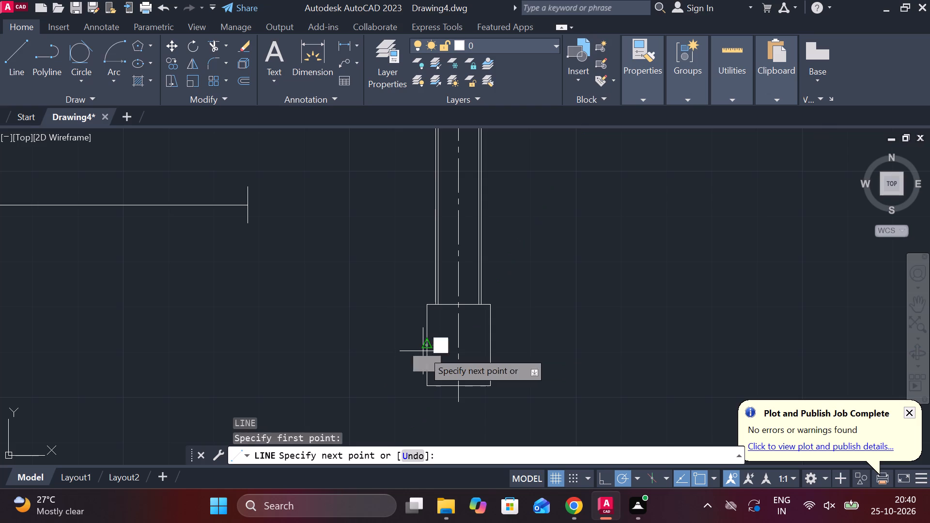
click(495, 344)
key(Escape)
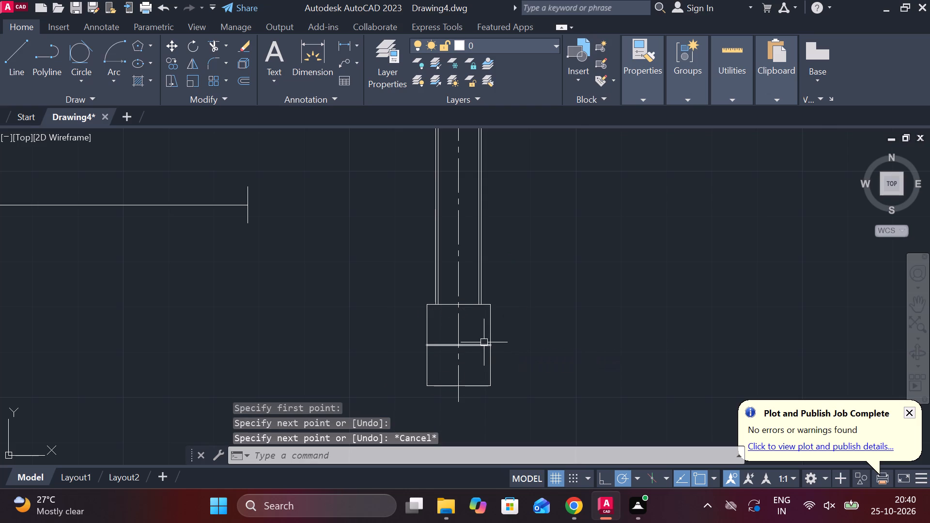
Offset the base's horizontal middle line by 4 both above and below.
click(483, 342)
key(o)
key(Return)
key(Return)
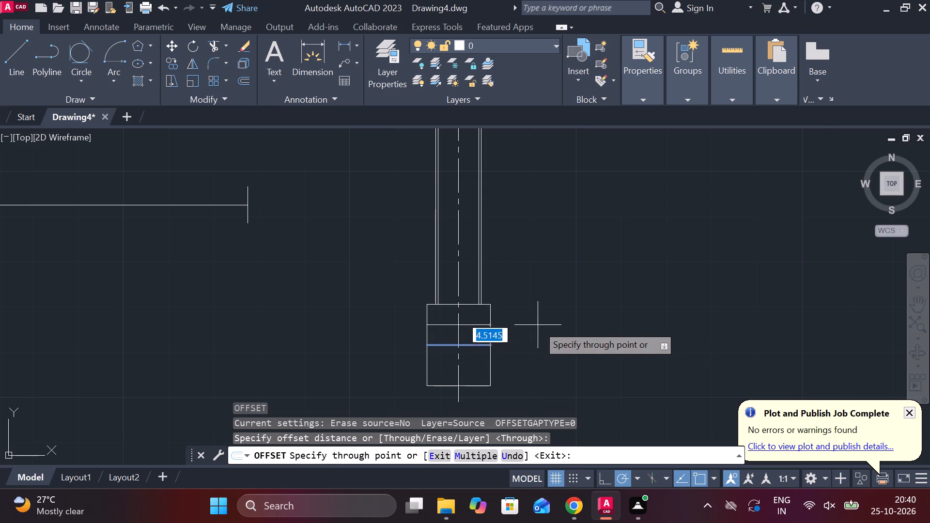
text(4)
key(space)
click(473, 347)
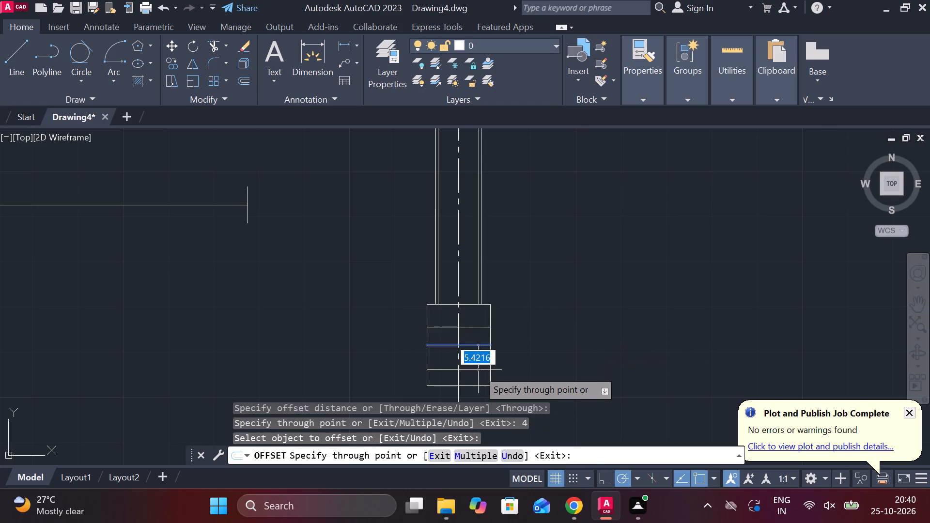
key(4)
key(Return)
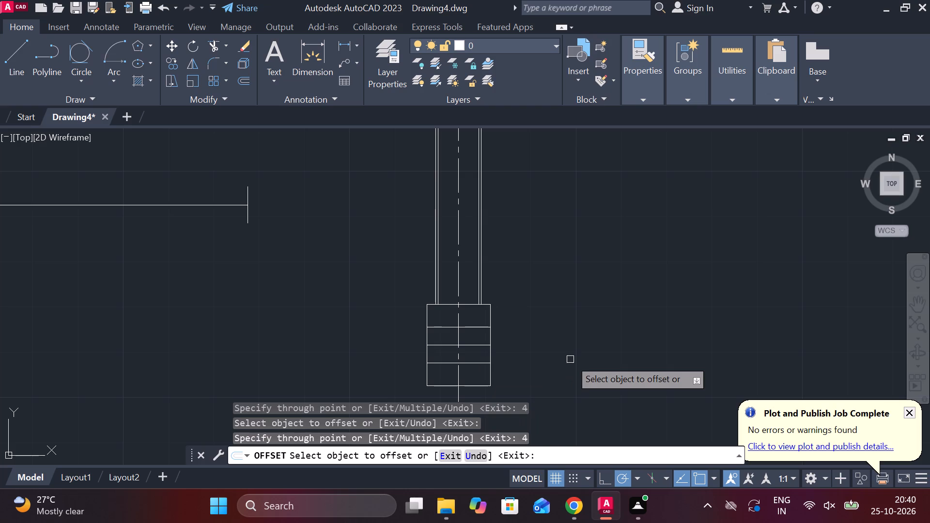
key(Escape)
Erase the middle horizontal line of the base, keeping the two offset lines.
click(473, 348)
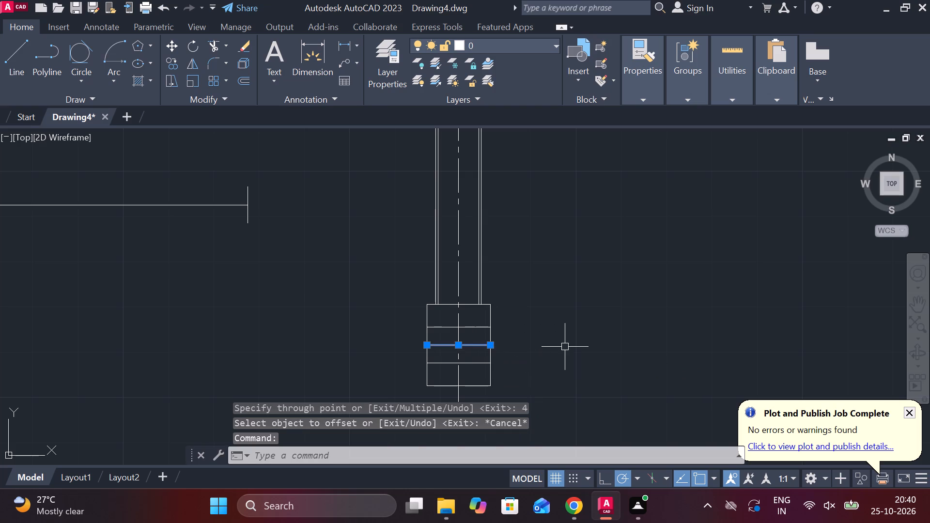
text(E)
key(space)
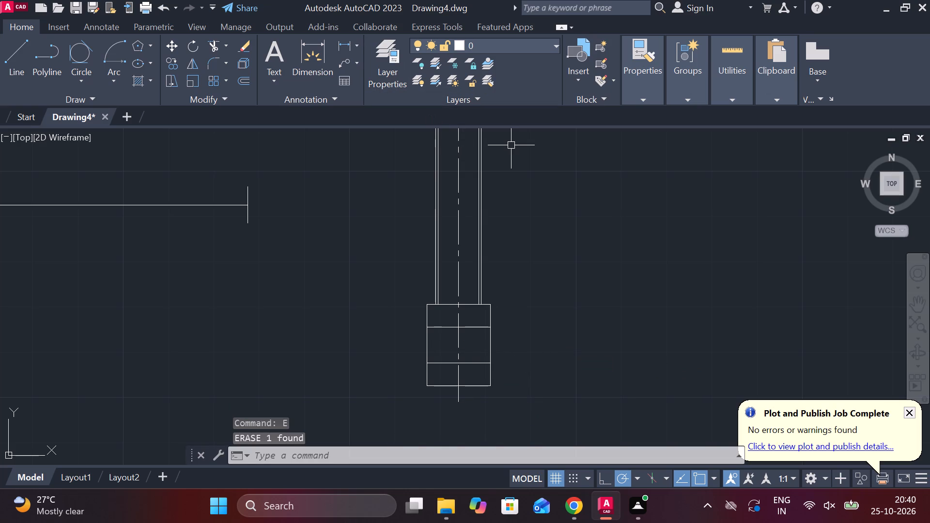
Add a horizontal centerline between the top and bottom edges of the base rectangle.
text(CEN)
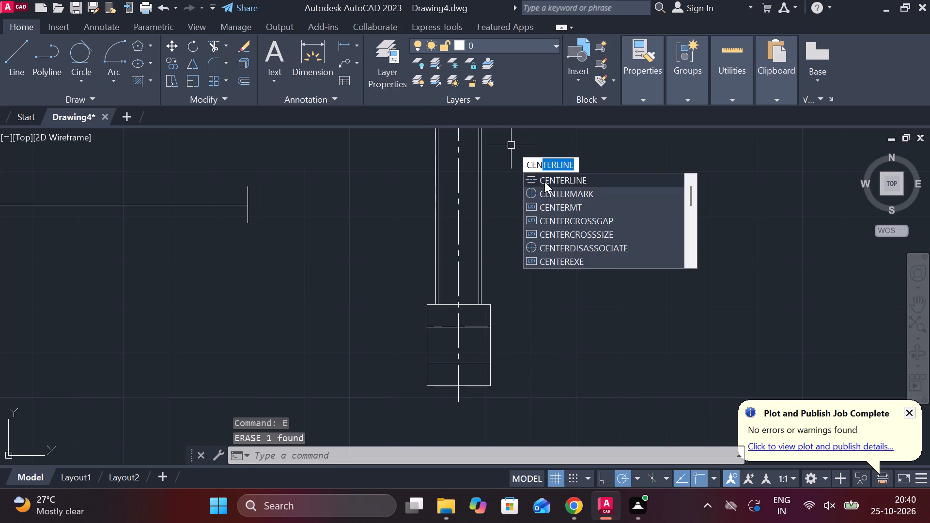
click(544, 181)
click(451, 307)
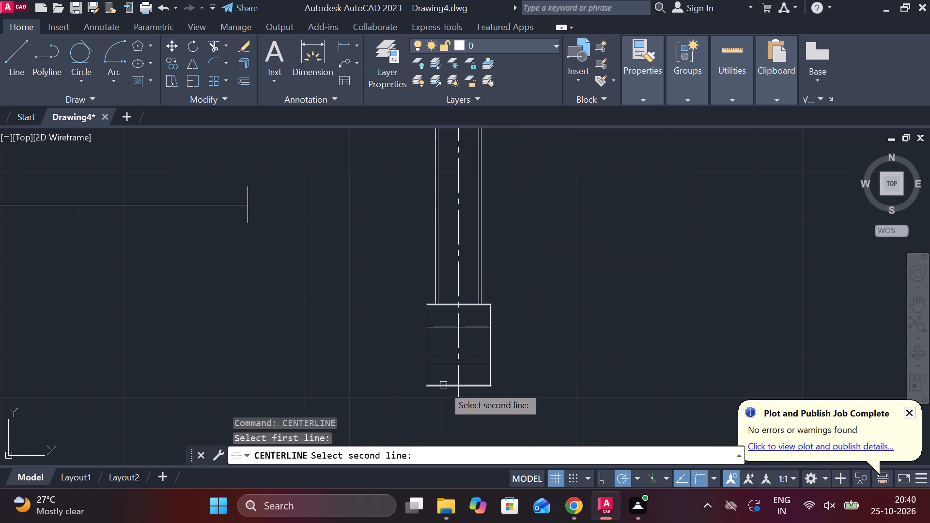
click(443, 389)
scroll(563, 351, down, 1)
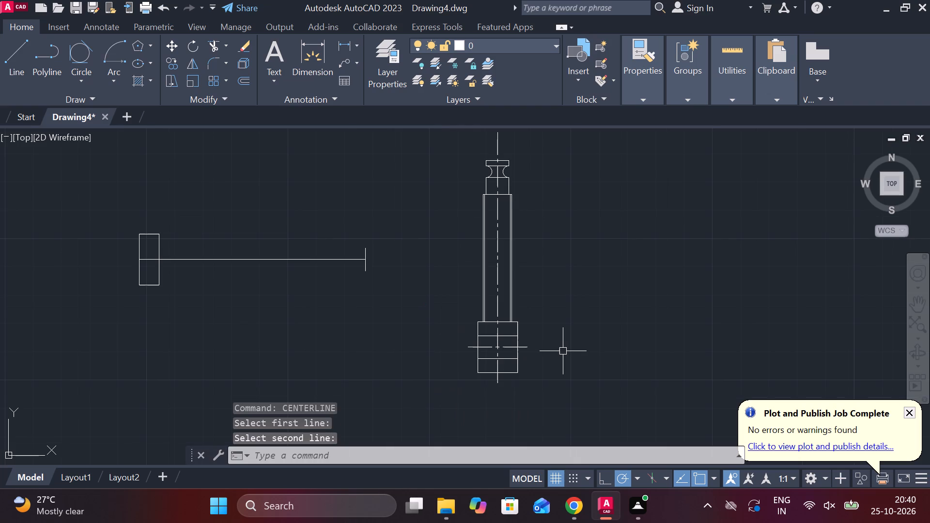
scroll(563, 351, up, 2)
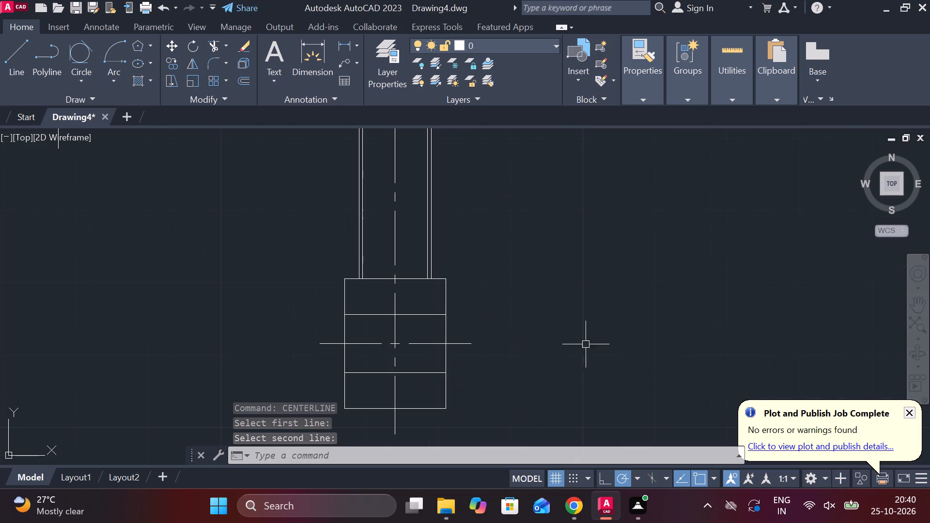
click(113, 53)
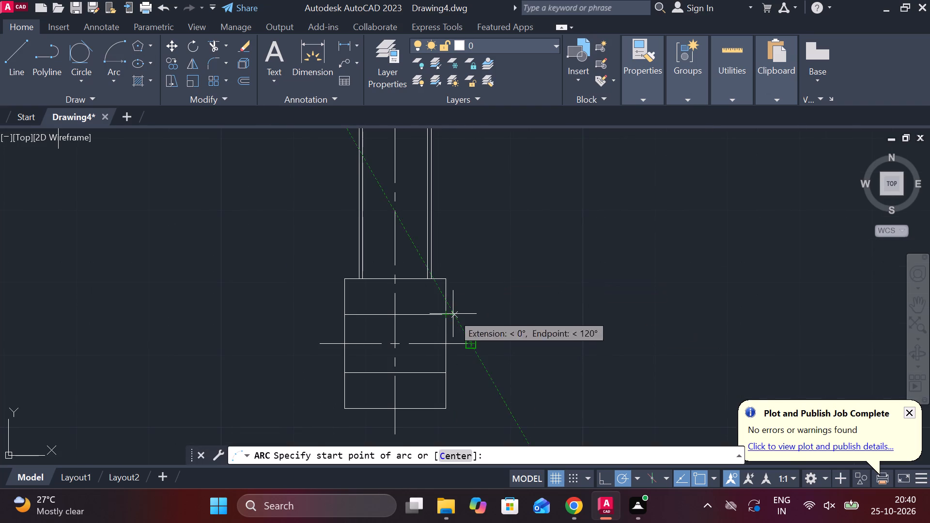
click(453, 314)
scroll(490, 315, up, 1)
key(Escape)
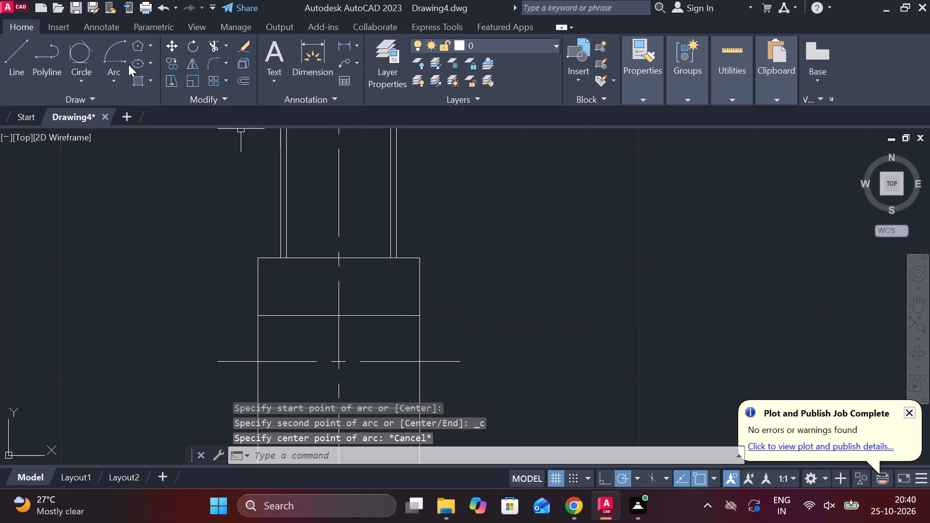
Draw a Start, End, Radius arc bowing inward on the base's right side, between the ends of the two inner horizontal lines.
click(116, 74)
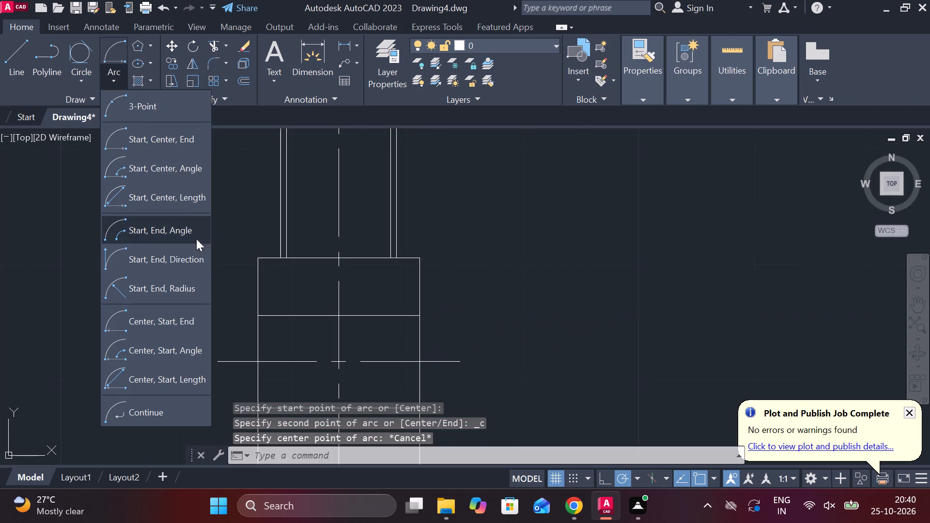
click(191, 290)
middle_drag(512, 354, 518, 265)
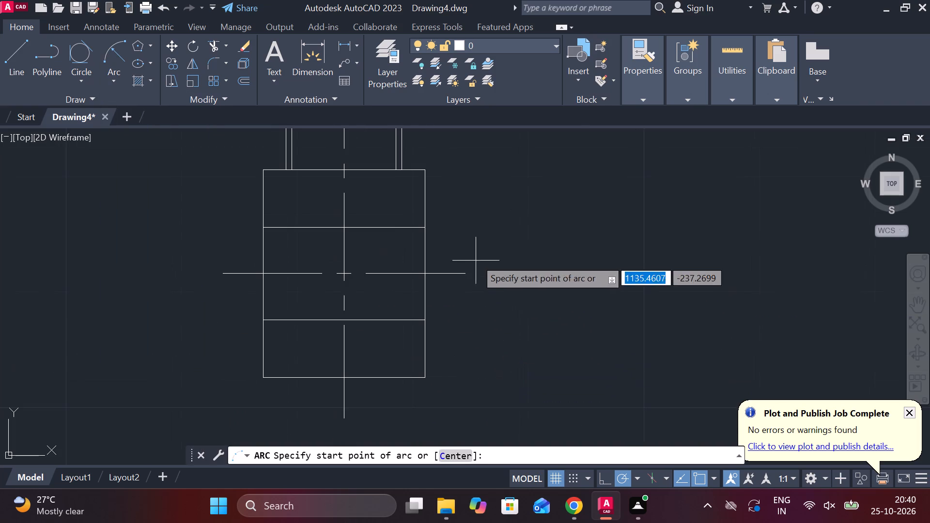
click(423, 230)
click(424, 319)
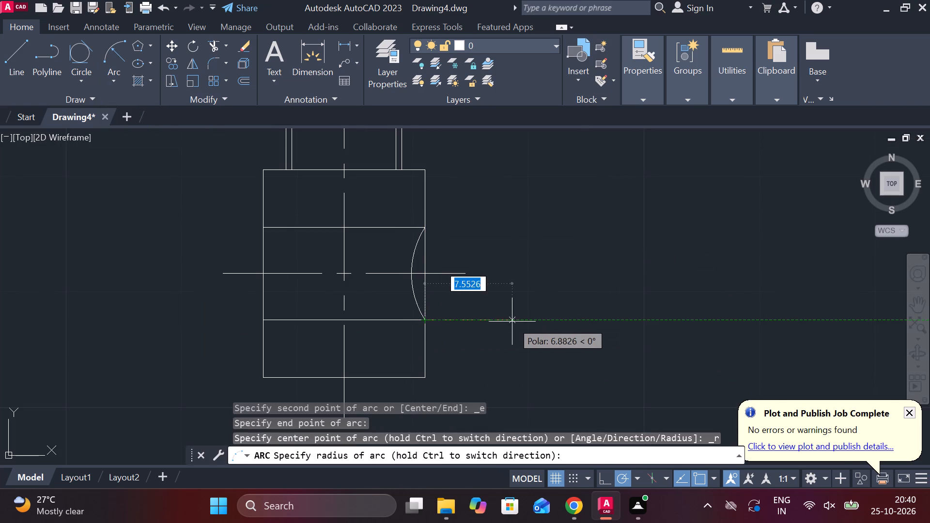
click(527, 320)
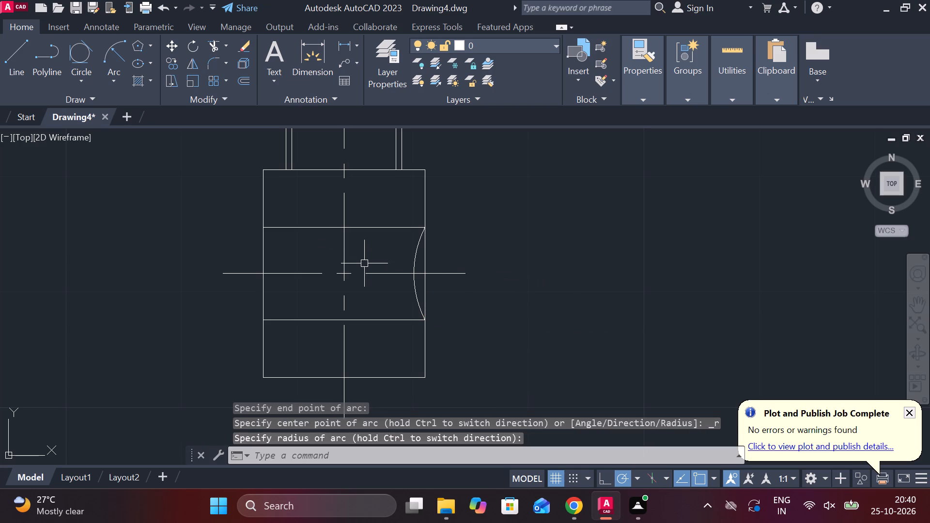
Mirror the inward-curving arc about the base's vertical centerline to the left side, keeping the source arc.
click(415, 266)
text(MI)
key(Return)
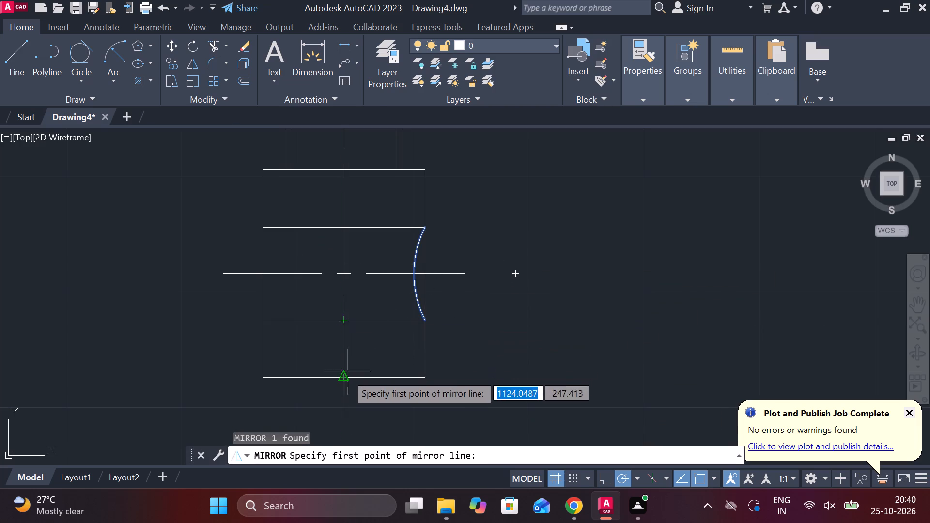
click(346, 374)
click(341, 169)
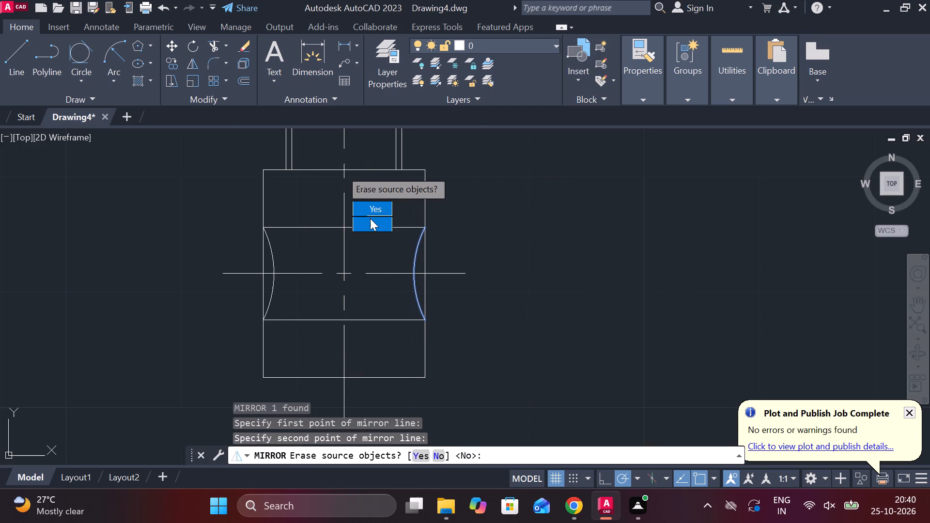
drag(370, 218, 341, 169)
key(Escape)
Trim the straight side segments of the base outside both arcs, leaving a waisted middle section.
text(TR)
key(space)
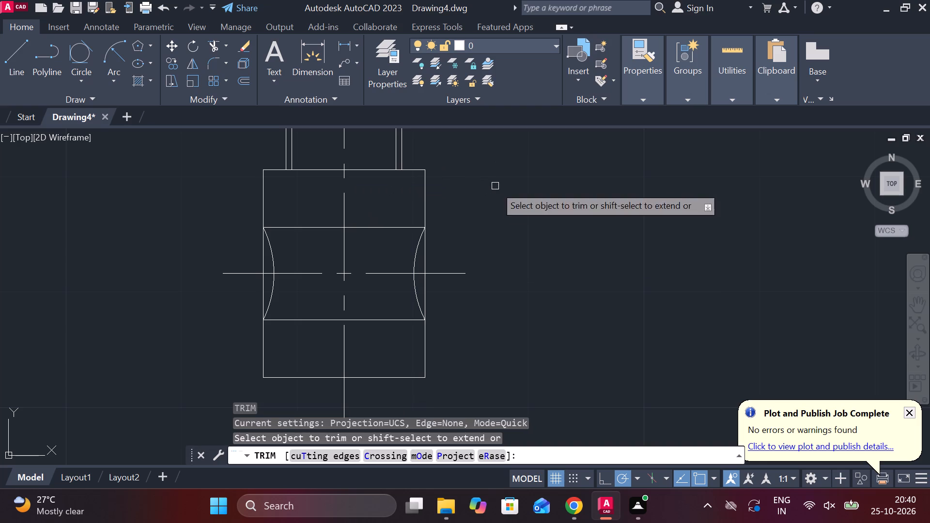
click(421, 260)
click(438, 260)
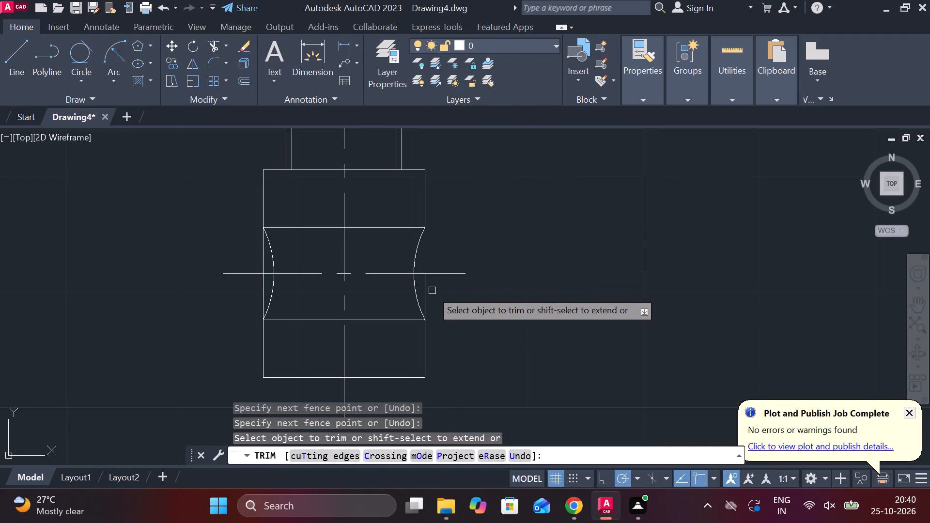
click(427, 290)
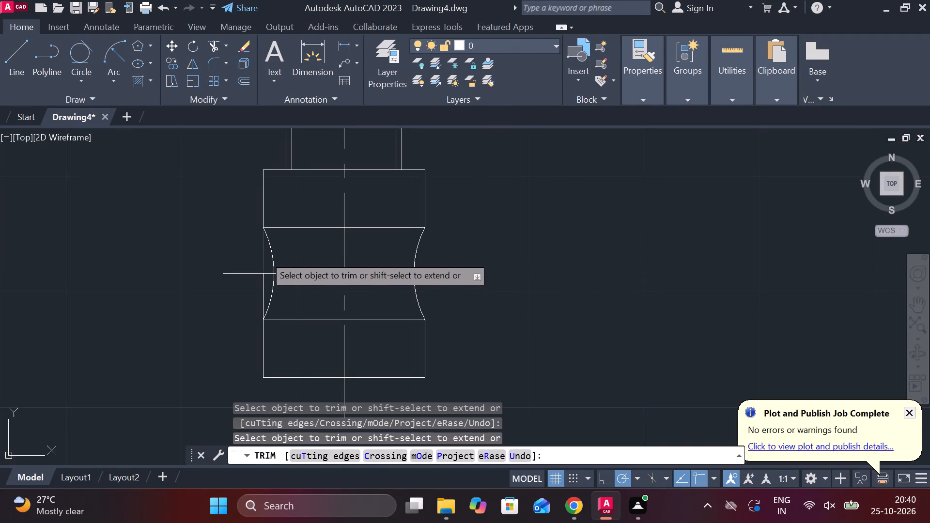
click(264, 256)
click(264, 279)
scroll(456, 279, down, 2)
key(Escape)
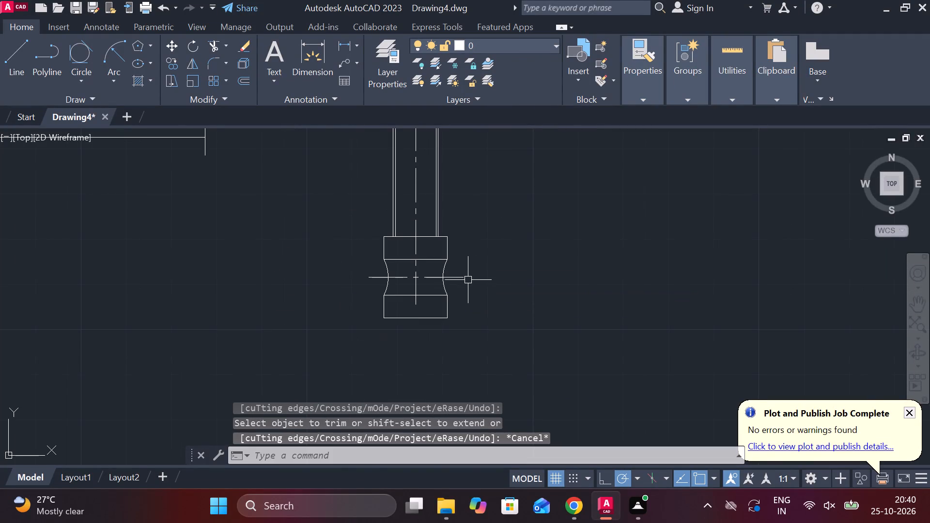
Stretch the lower end of the vertical centerline downward past the base's bottom edge.
click(415, 293)
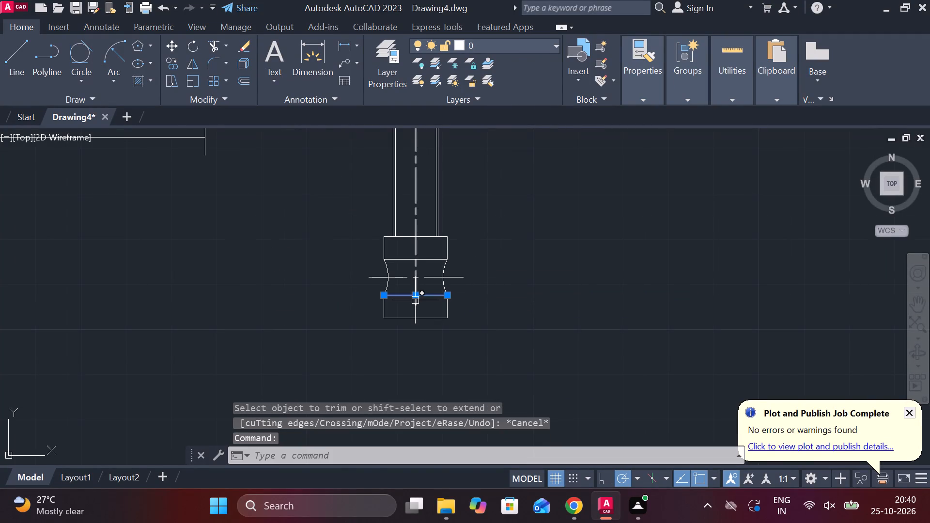
key(Escape)
scroll(423, 285, up, 2)
click(403, 292)
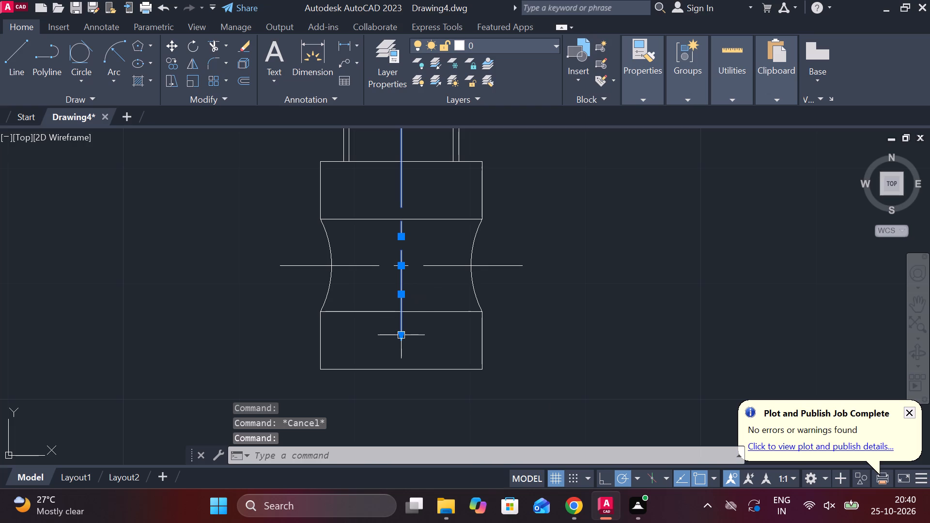
click(399, 338)
middle_drag(401, 414, 403, 332)
click(398, 383)
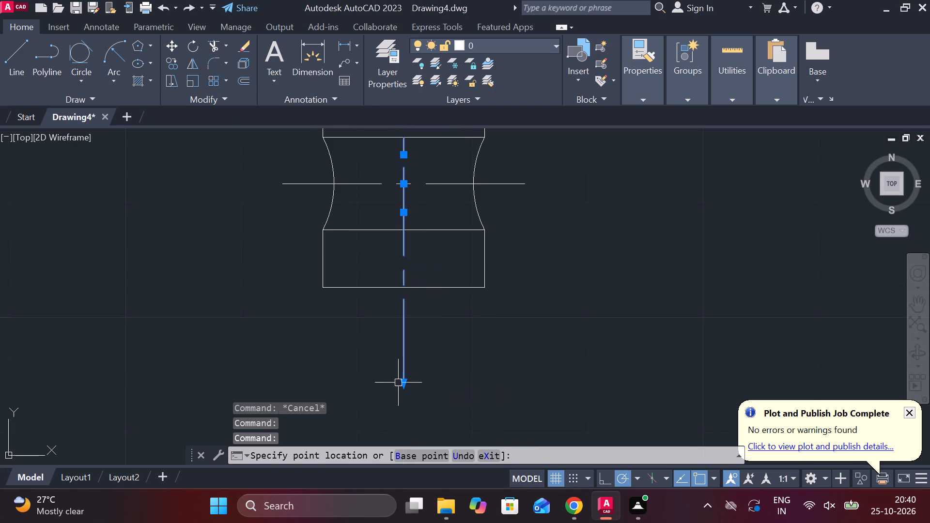
key(Escape)
scroll(580, 312, down, 2)
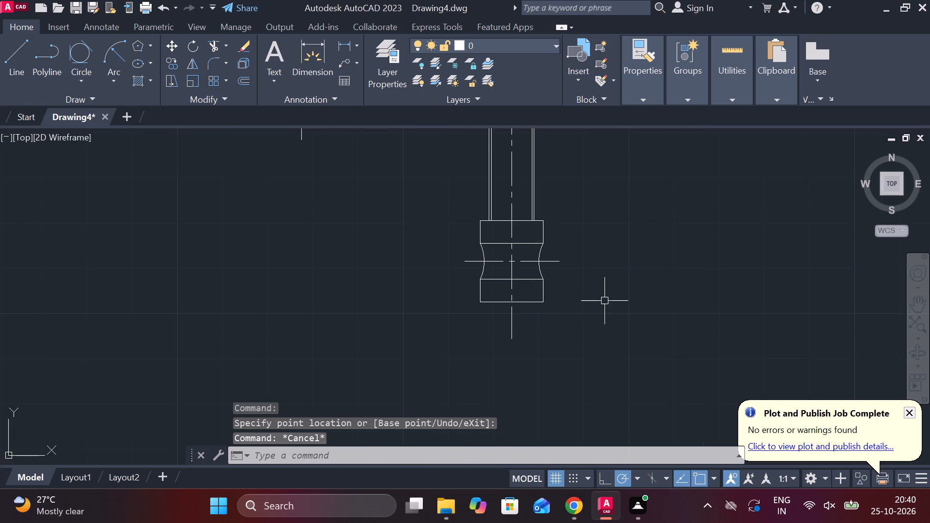
On the neighbouring unfinished horizontal part, draw horizontal lines from both ends of its short vertical end line leftward past the base rectangle.
scroll(604, 295, down, 1)
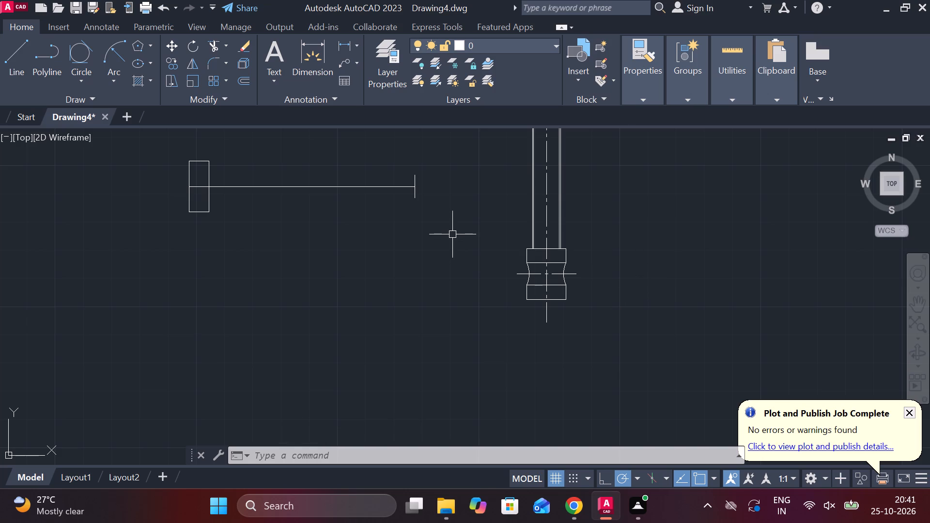
scroll(445, 200, up, 1)
middle_drag(447, 200, 475, 253)
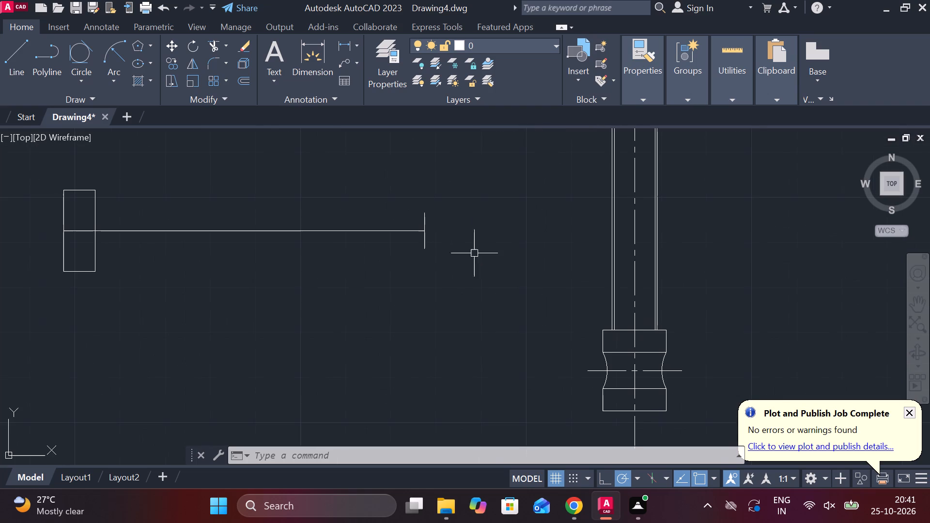
key(l)
key(Return)
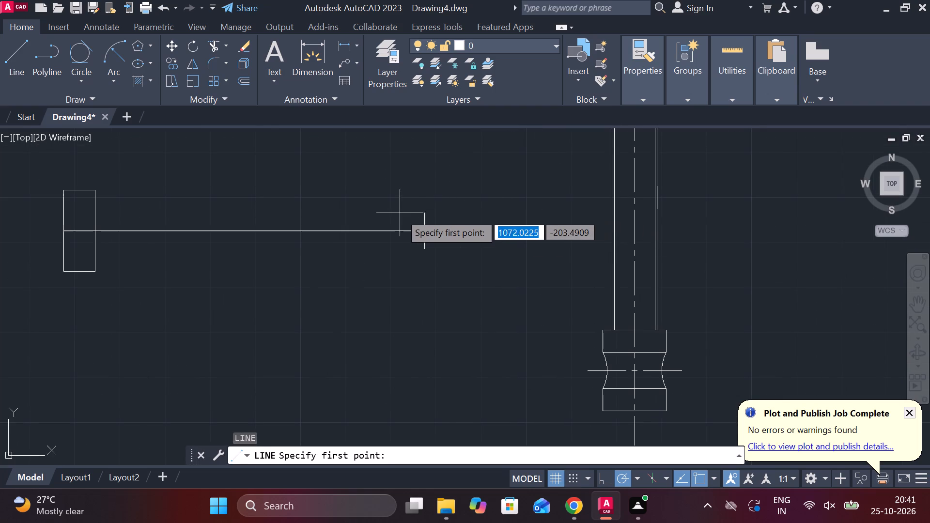
click(417, 213)
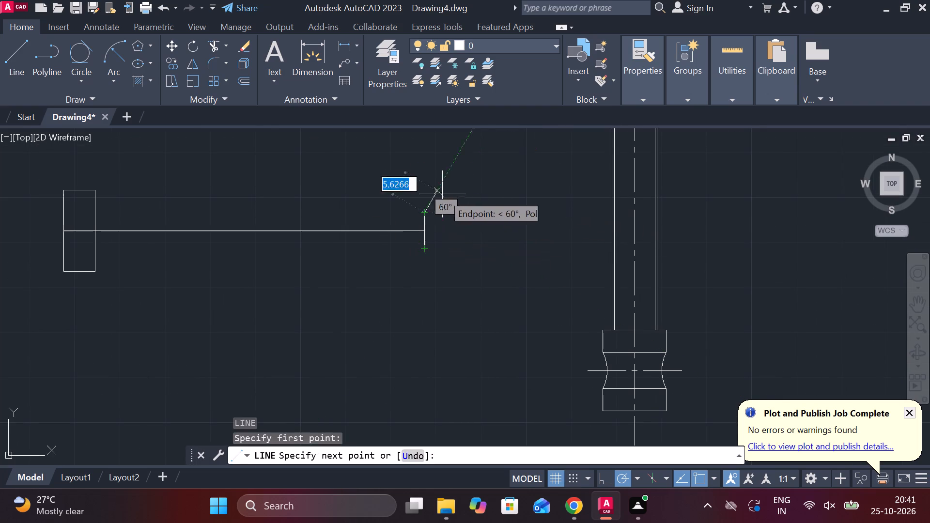
scroll(413, 200, up, 1)
scroll(341, 210, down, 1)
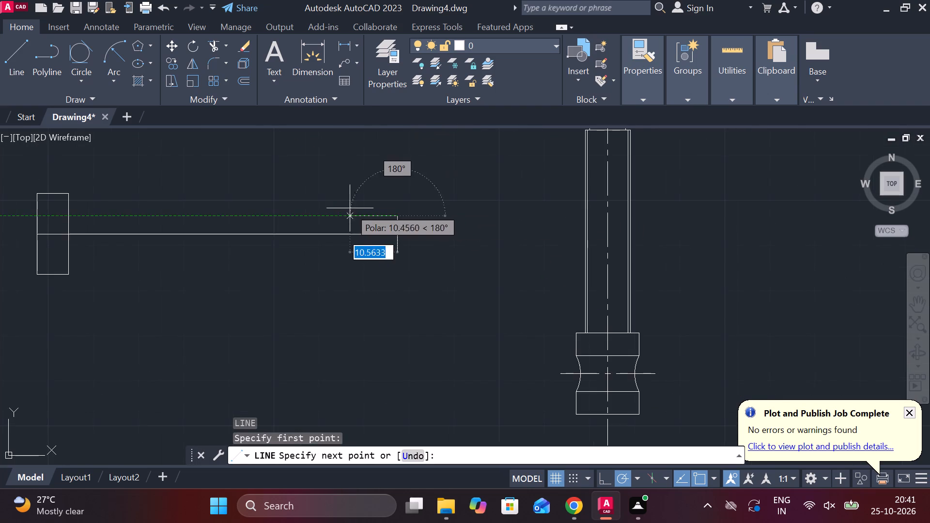
middle_drag(351, 208, 608, 228)
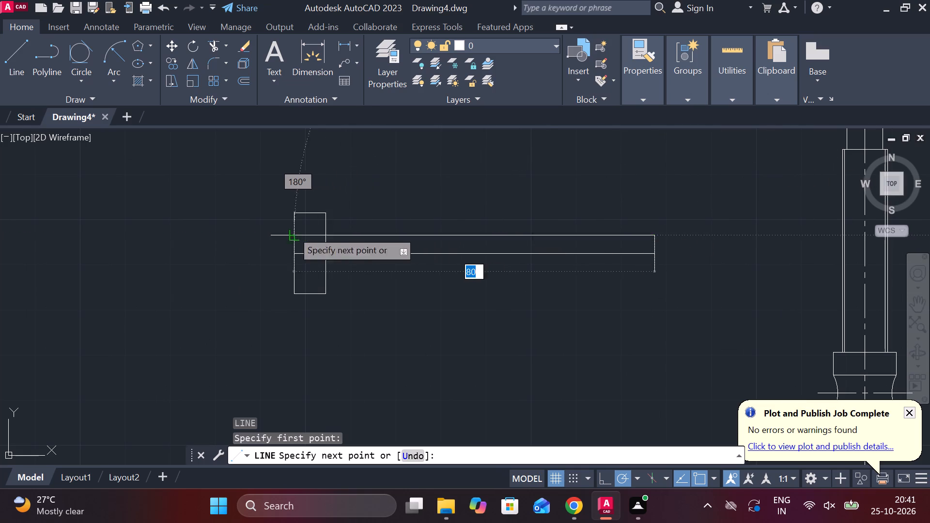
click(277, 231)
key(Escape)
key(space)
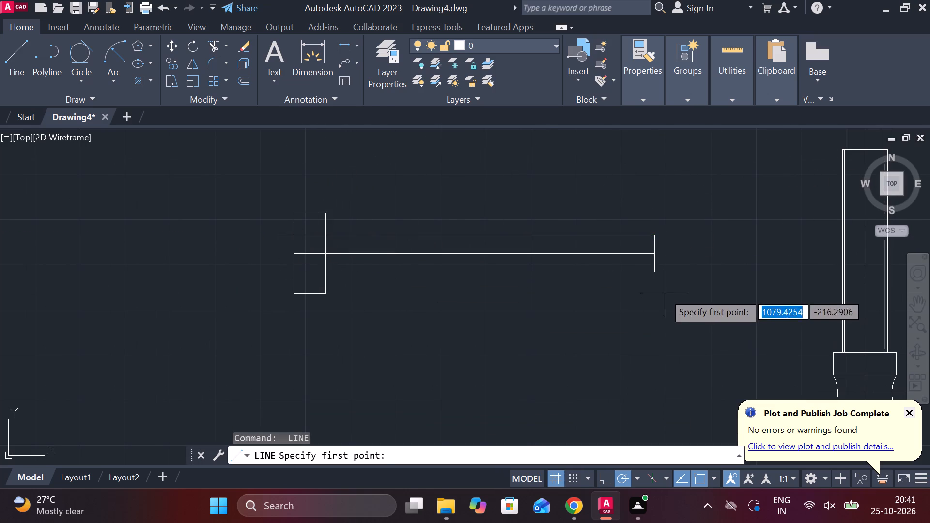
click(658, 277)
click(230, 275)
key(Escape)
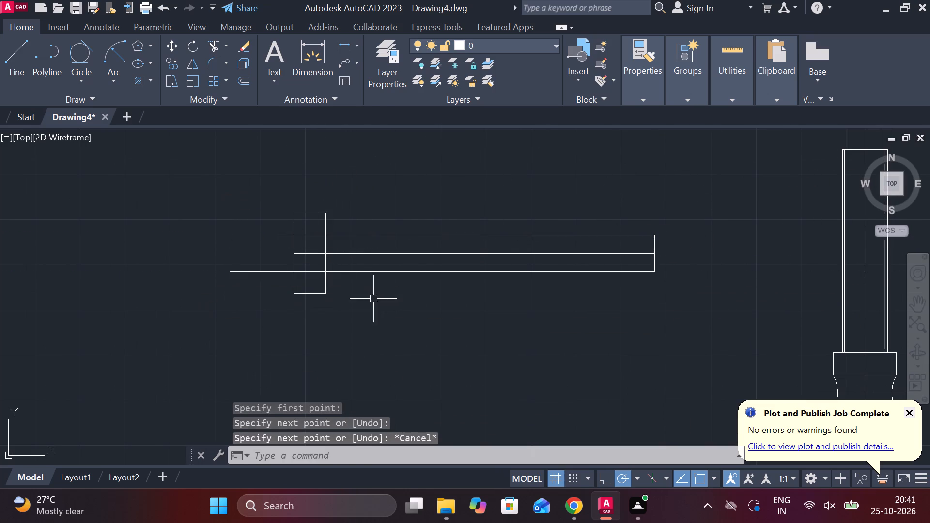
Trim the horizontal part's long lines back to the head rectangle's right side, removing the overhangs and the segments inside the rectangle.
text(TR)
key(space)
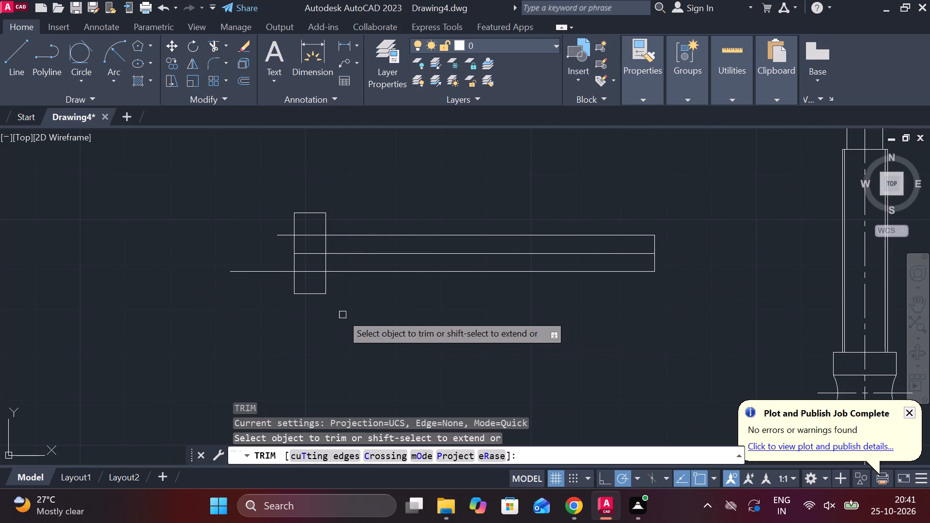
drag(281, 224, 278, 295)
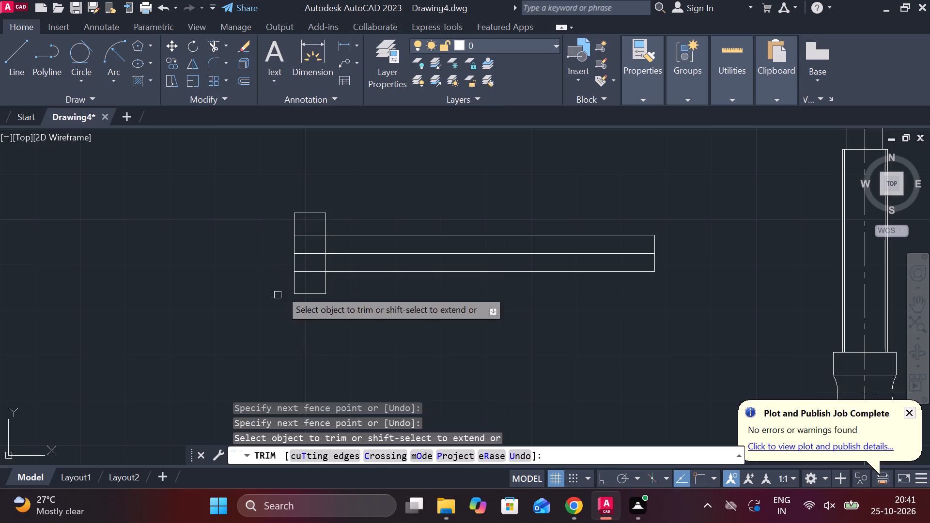
drag(312, 231, 314, 290)
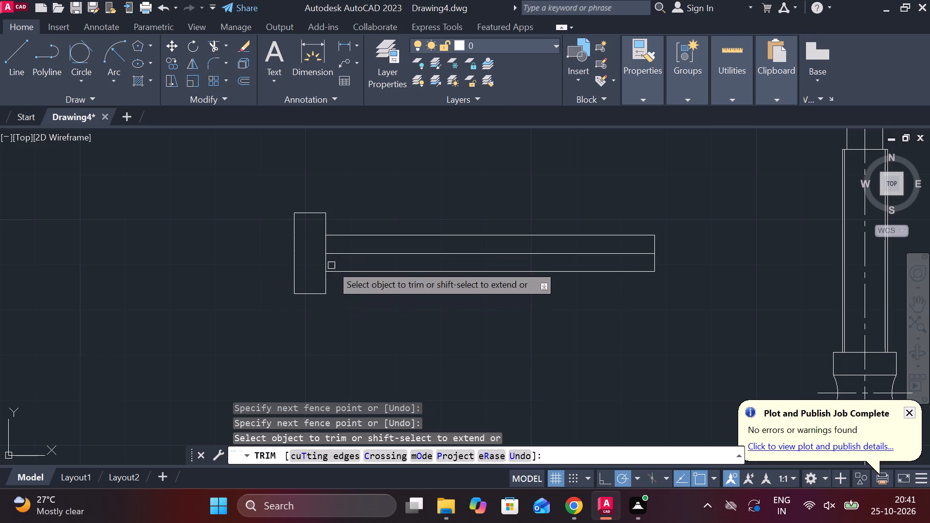
key(Escape)
Draw two circles inside the head rectangle, each tangent to three sides, one at the upper end and one at the lower end.
click(79, 60)
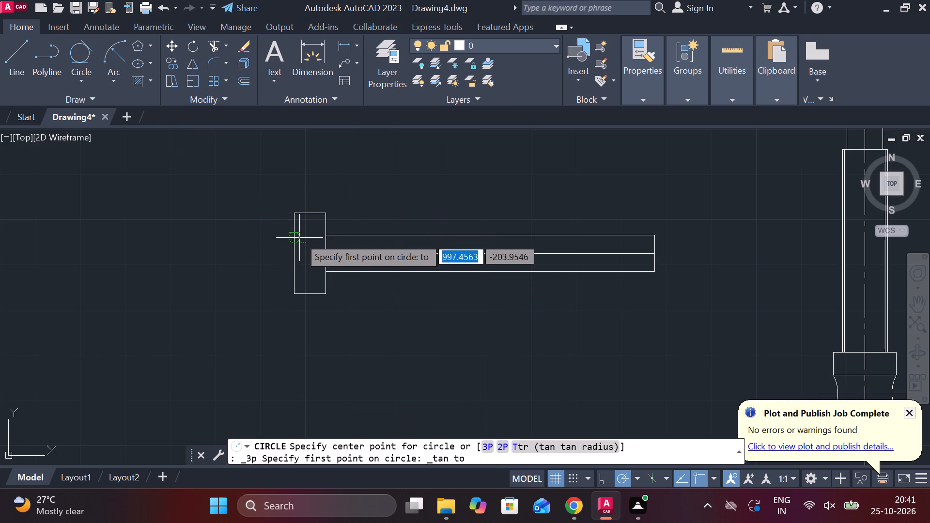
click(294, 232)
click(303, 214)
click(317, 222)
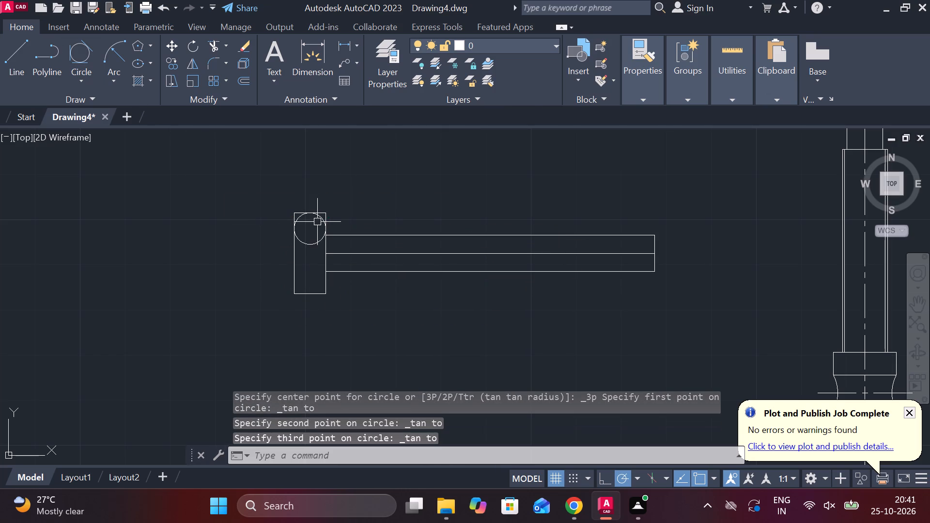
click(94, 55)
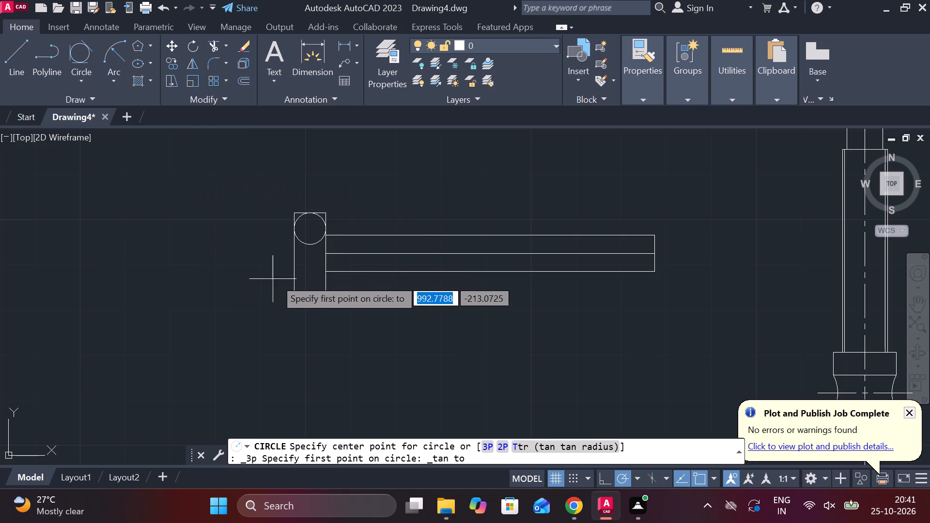
click(301, 277)
click(309, 292)
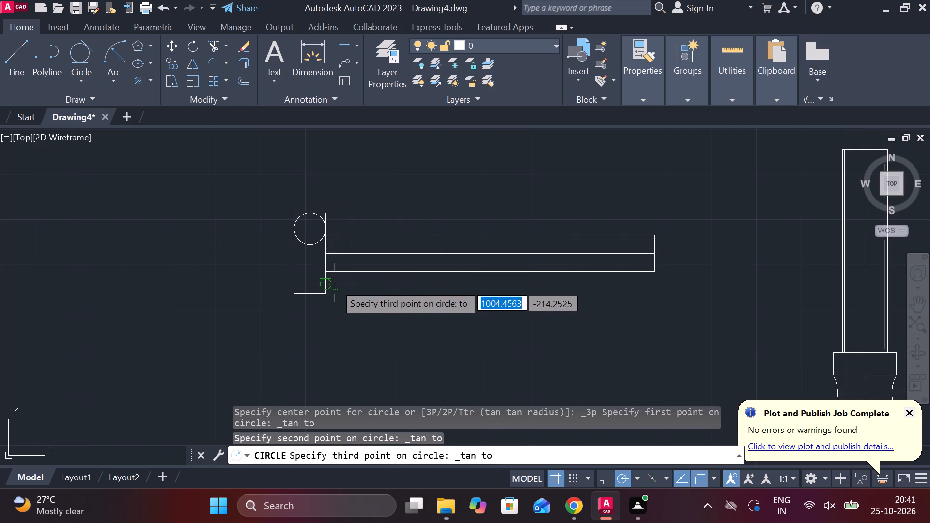
click(332, 282)
Trim the circles' inner arcs and the rectangle's four corners so that the head has fully rounded ends.
text(TR)
key(space)
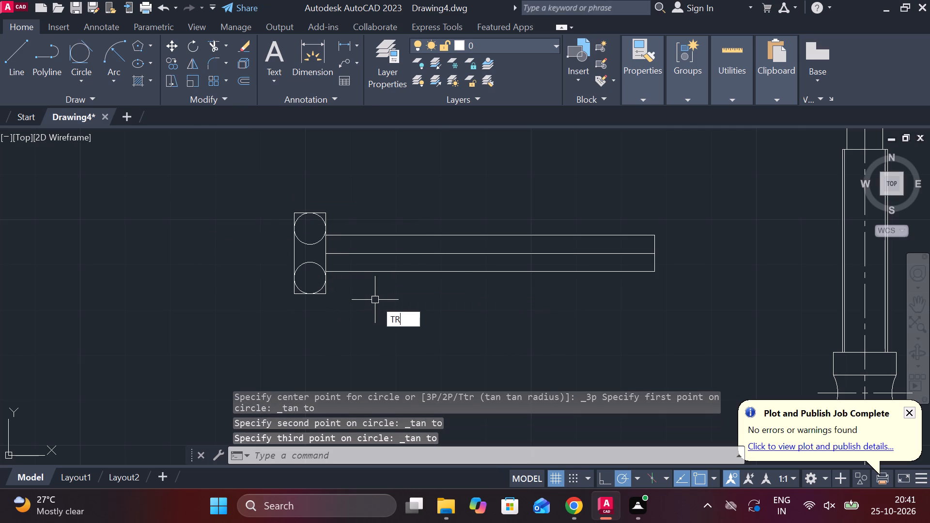
drag(310, 230, 309, 273)
scroll(339, 225, up, 2)
drag(320, 213, 297, 193)
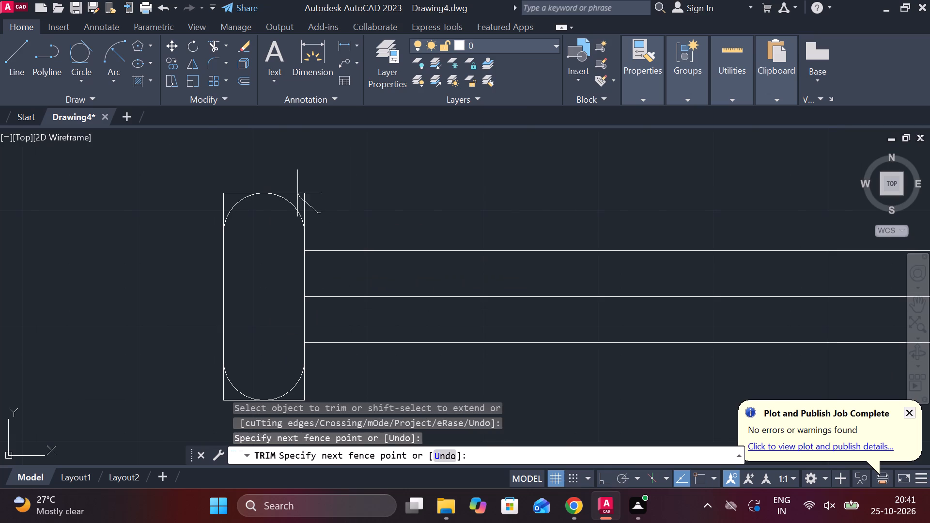
drag(297, 193, 295, 188)
drag(232, 189, 221, 200)
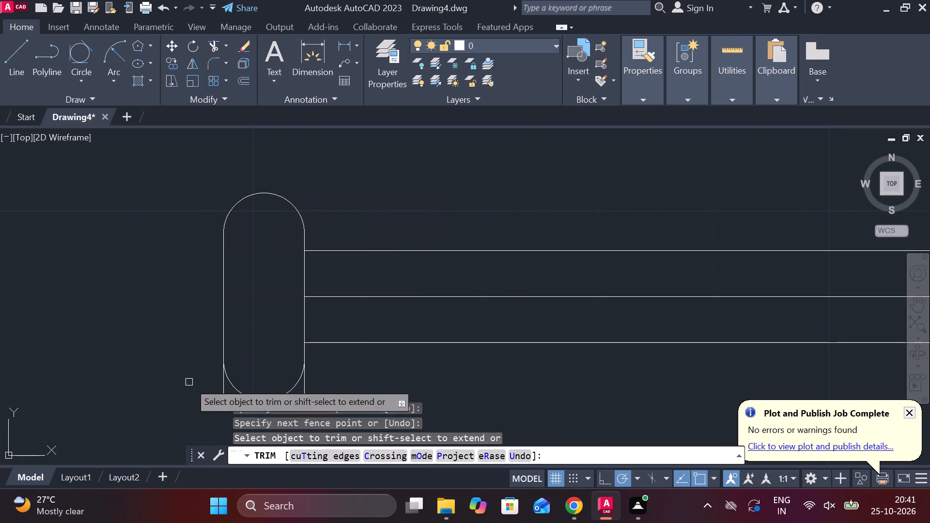
drag(216, 386, 224, 404)
click(224, 400)
click(221, 388)
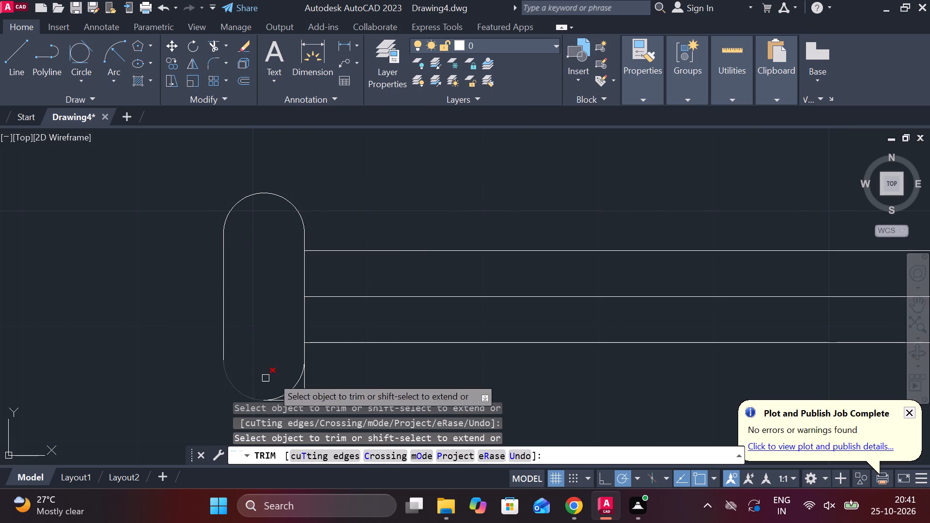
middle_drag(318, 370, 330, 355)
drag(338, 369, 303, 385)
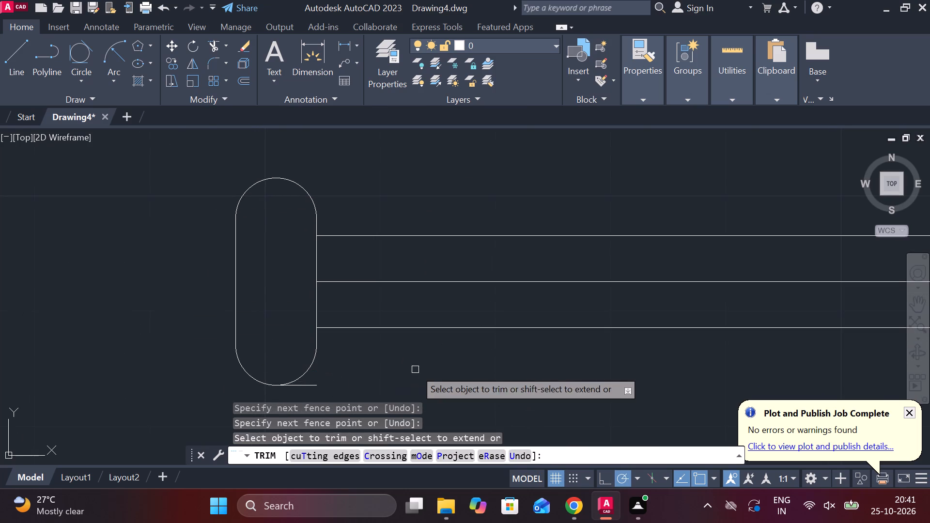
scroll(417, 369, down, 1)
click(353, 381)
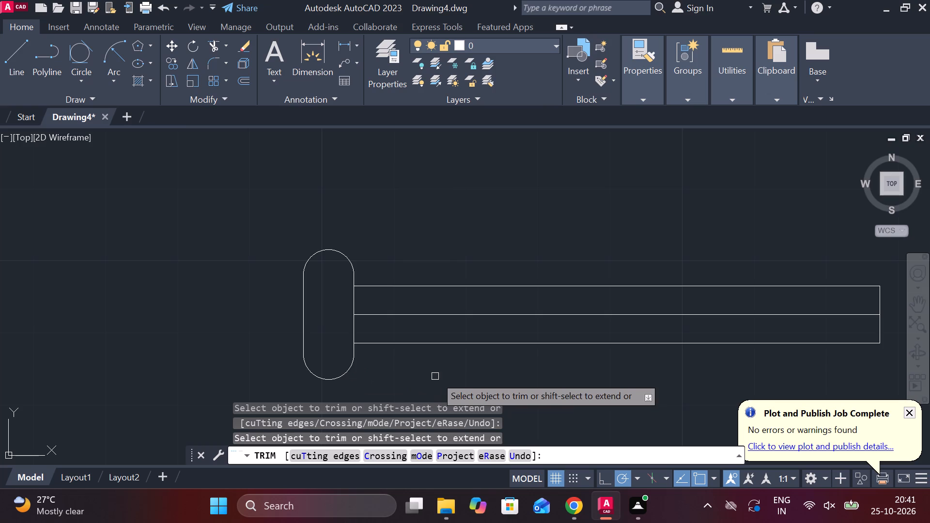
scroll(436, 376, down, 2)
middle_drag(462, 390, 395, 351)
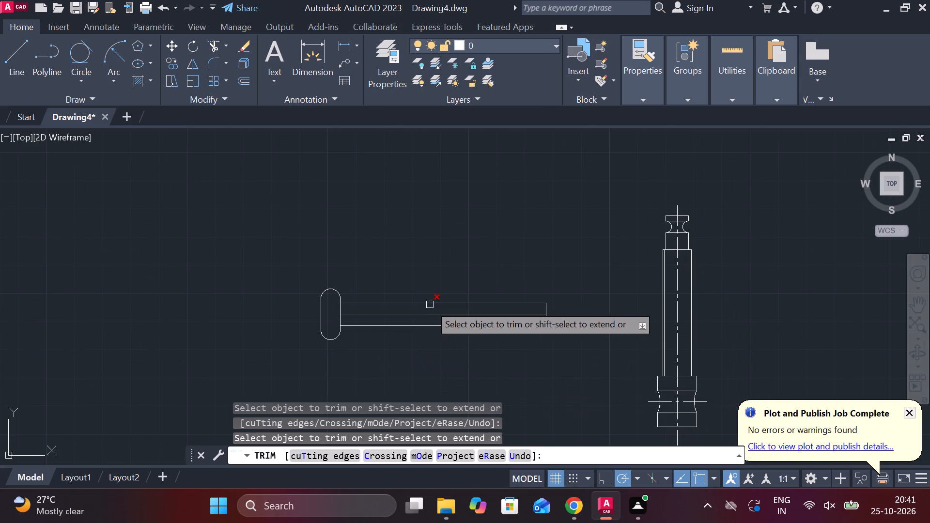
scroll(518, 380, down, 1)
middle_drag(518, 375, 492, 360)
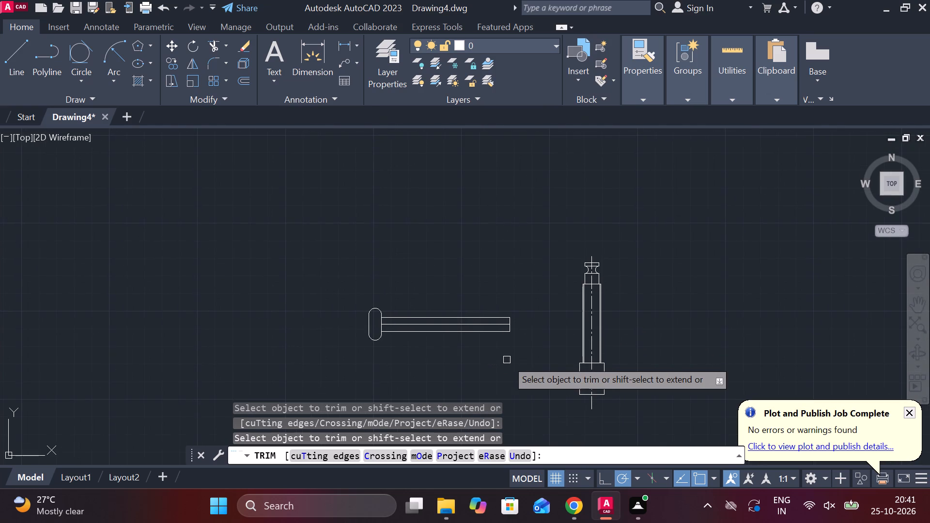
scroll(518, 348, up, 1)
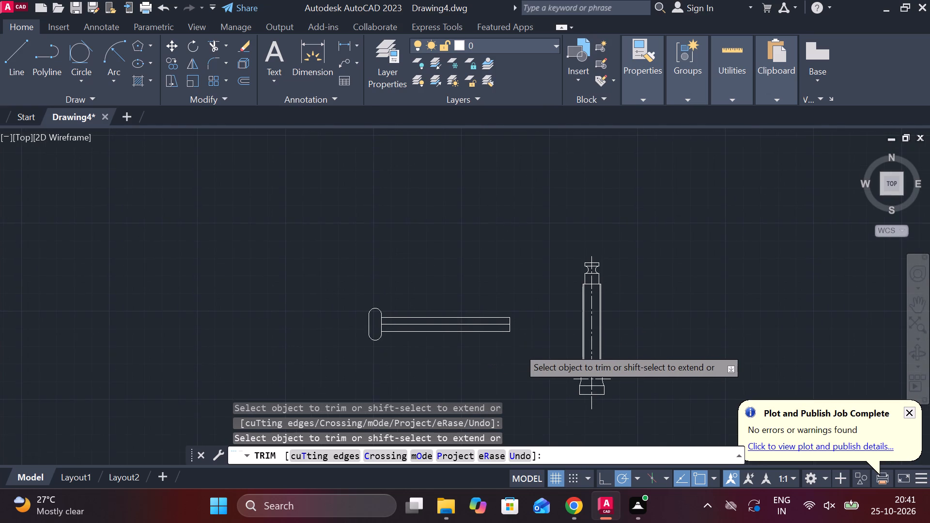
key(Escape)
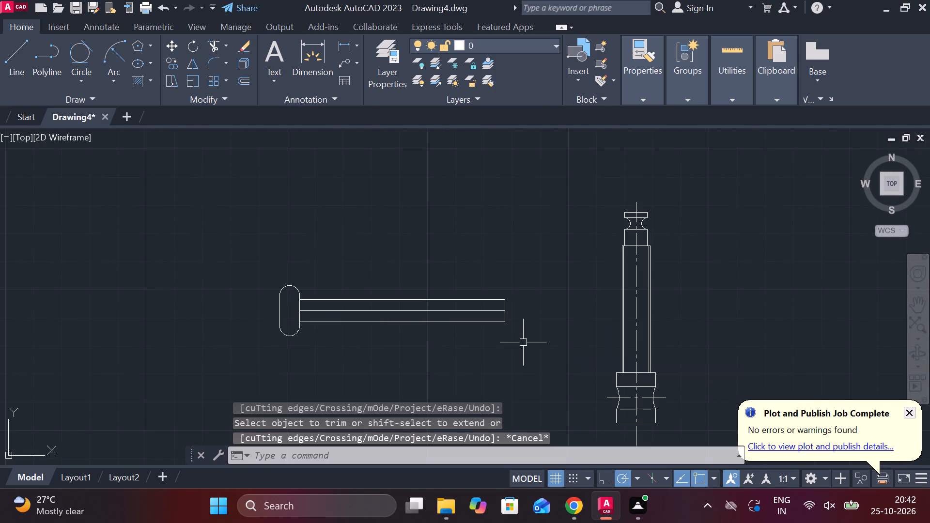
Draw two vertical lines across the shaft between its top and bottom edges, marking the break's left and right limits.
key(l)
key(Return)
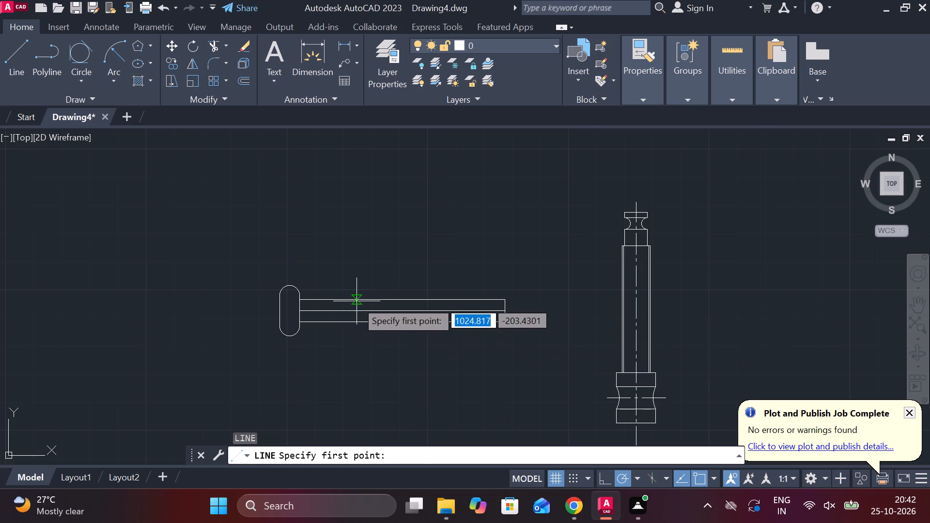
click(356, 301)
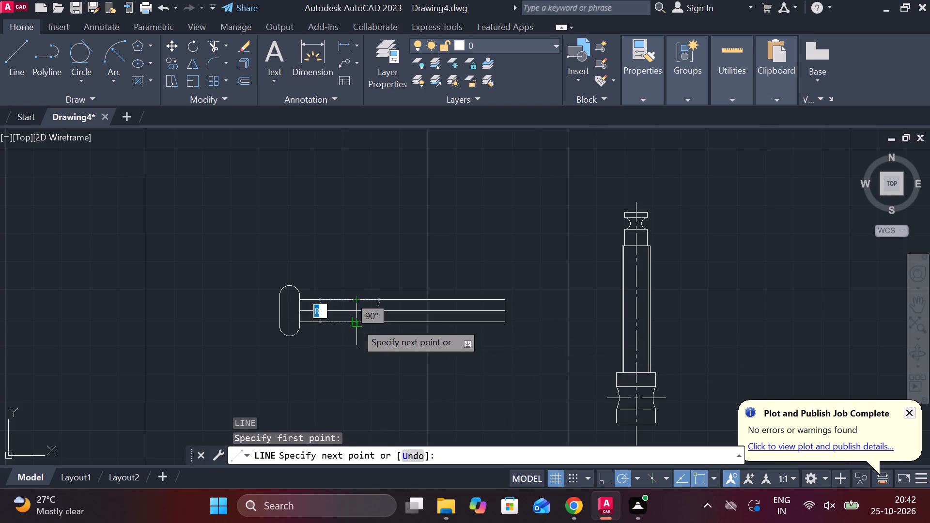
click(356, 323)
key(Escape)
key(space)
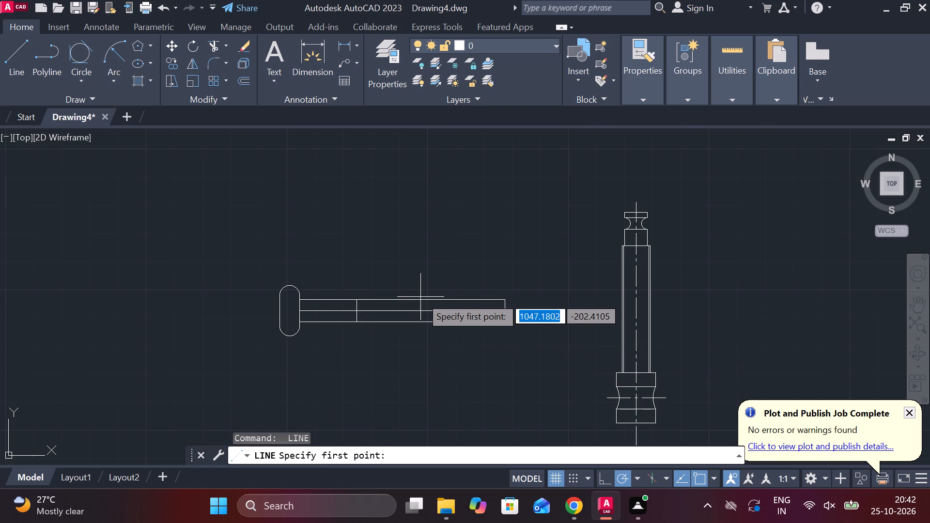
click(429, 297)
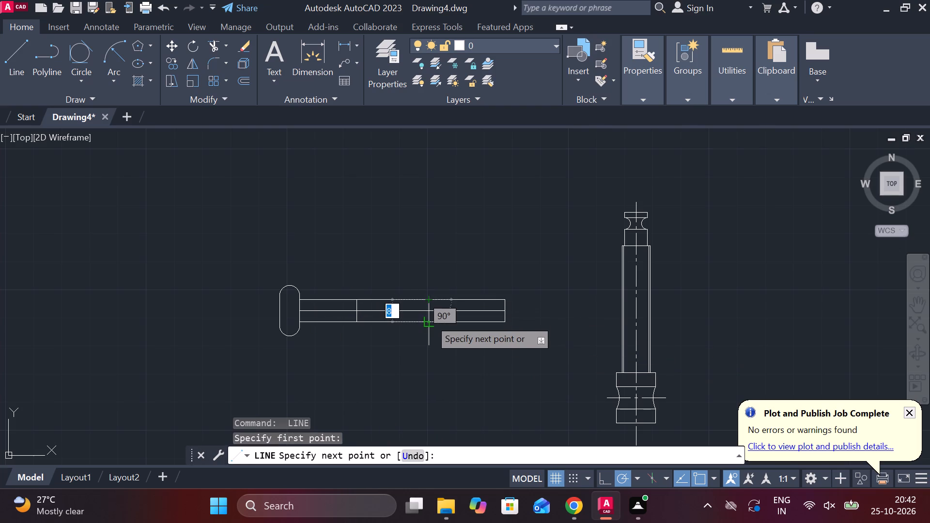
click(430, 319)
key(Escape)
Trim the three horizontal shaft lines between the two vertical lines to open a break gap.
text(TR)
key(space)
drag(392, 285, 379, 346)
scroll(399, 306, up, 2)
middle_drag(398, 305, 464, 301)
scroll(469, 294, down, 1)
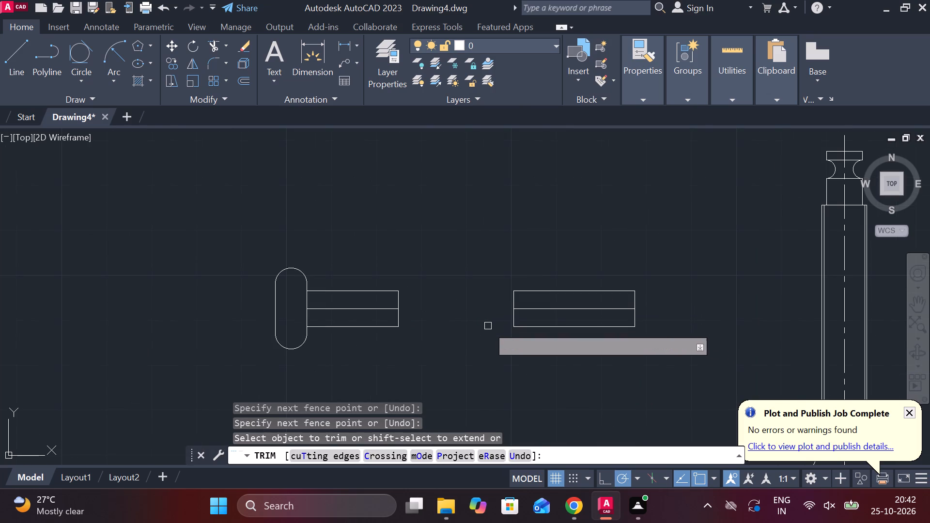
key(Escape)
Erase the solid middle line in each of the two remaining shaft pieces.
click(375, 311)
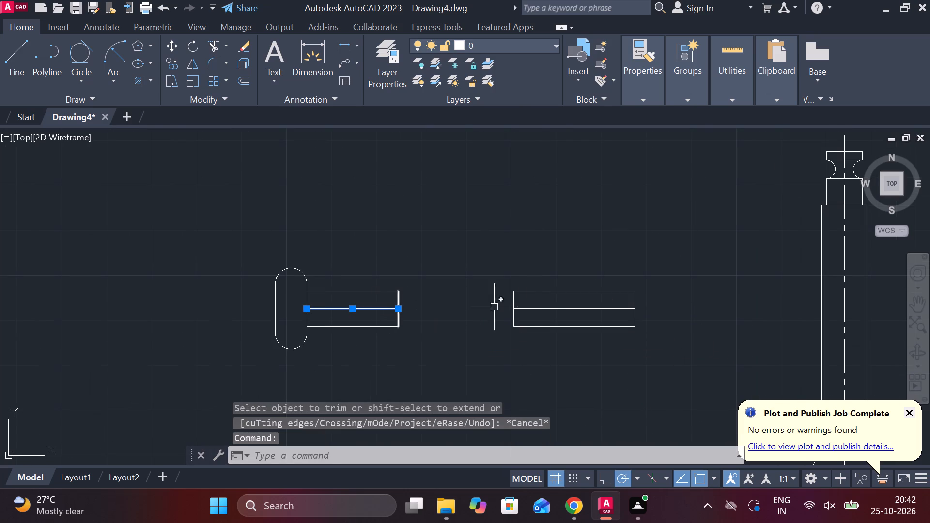
click(535, 306)
text(E CEN)
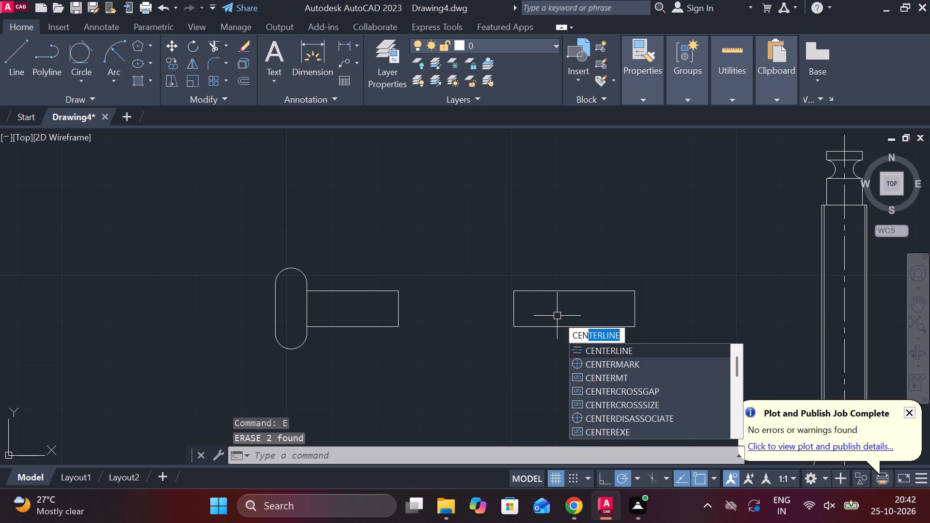
Add a centerline between the right shaft piece's top and bottom edges and stretch its left end past the rounded head.
click(604, 350)
click(564, 293)
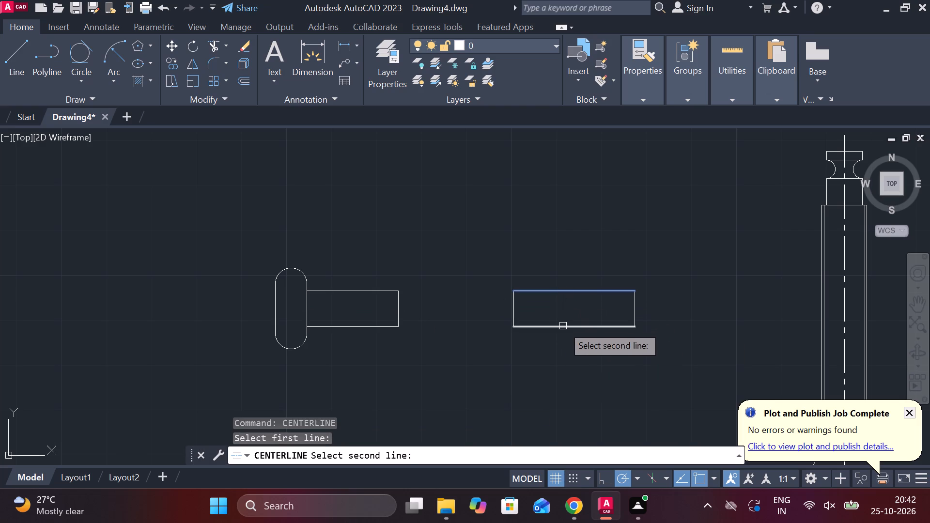
click(563, 326)
click(504, 310)
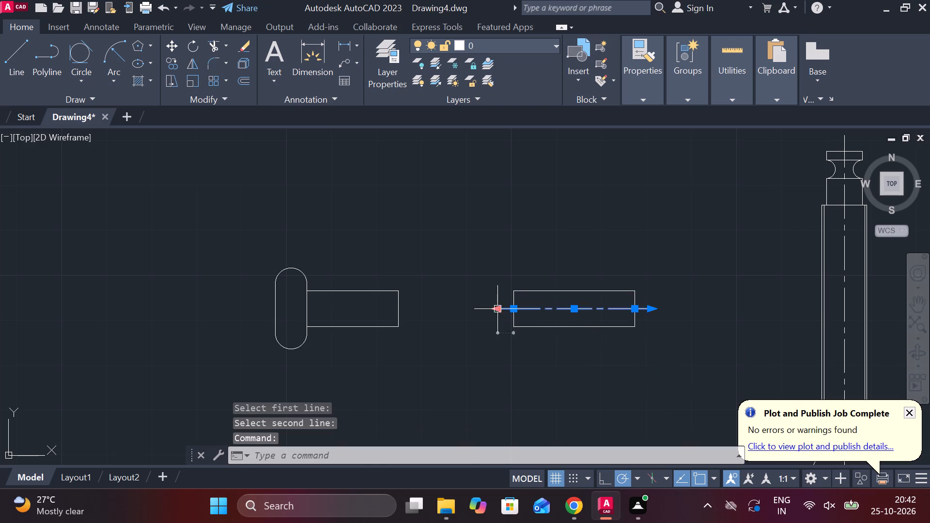
click(500, 310)
click(238, 312)
key(Escape)
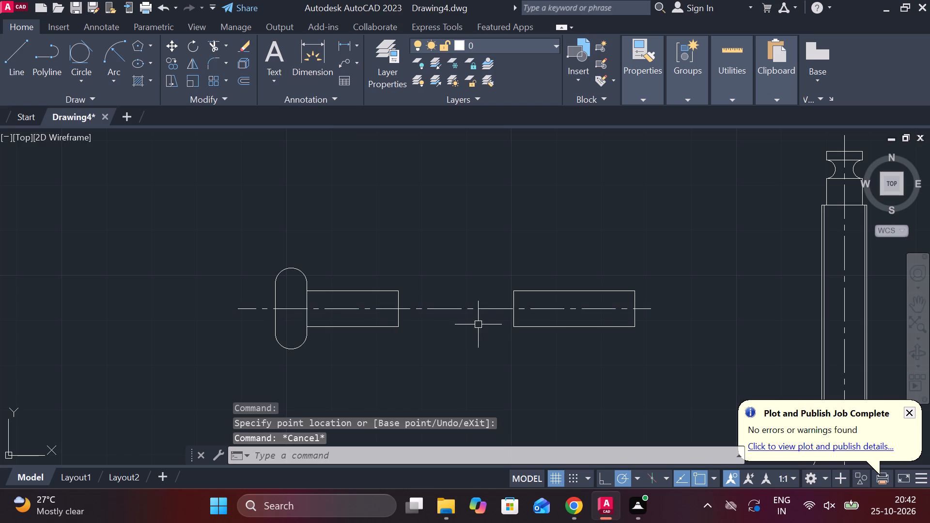
Draw a start-end-radius arc on the left shaft piece's broken end, from its top corner to the centerline, curving toward the head.
click(112, 57)
scroll(424, 261, up, 1)
middle_drag(409, 279, 401, 259)
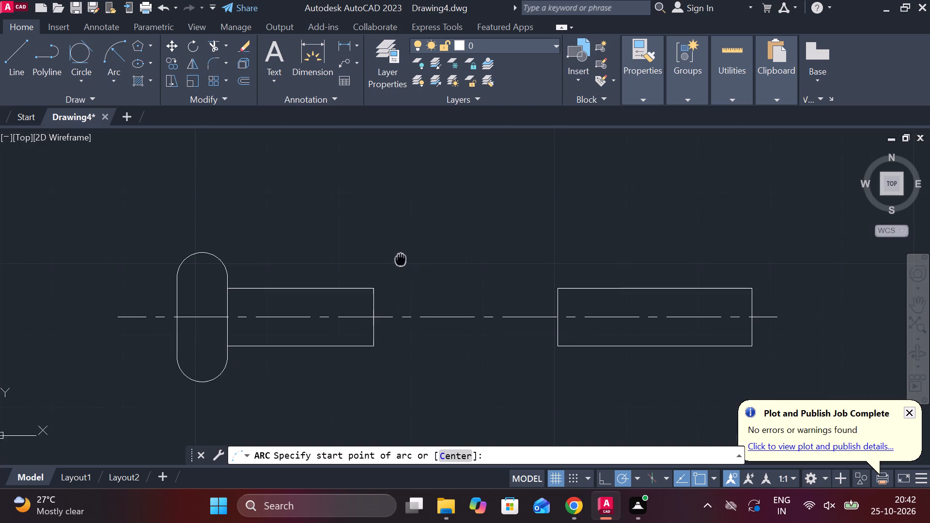
scroll(399, 290, down, 2)
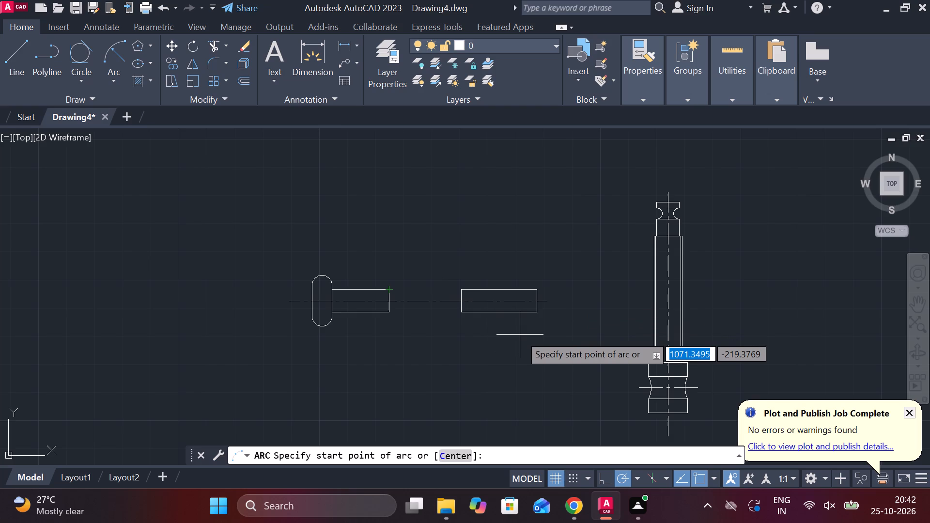
middle_drag(523, 333, 544, 325)
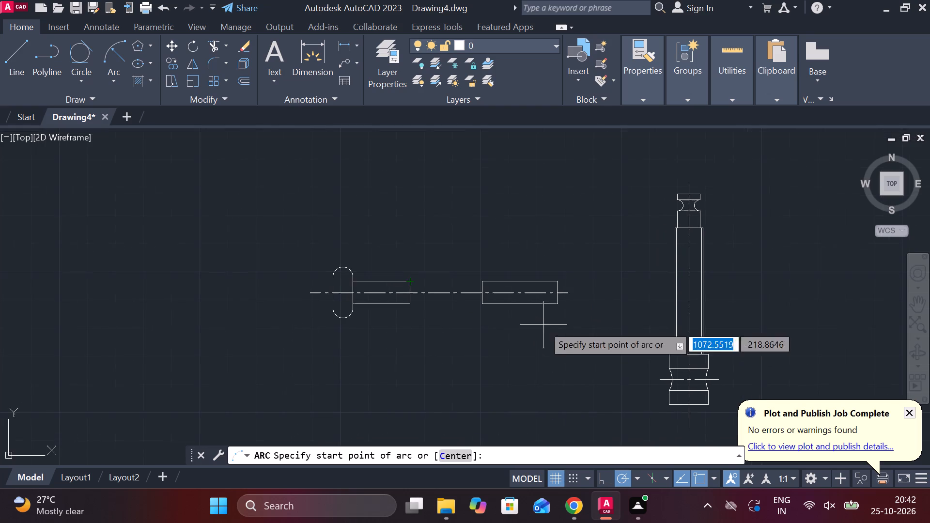
scroll(436, 280, up, 2)
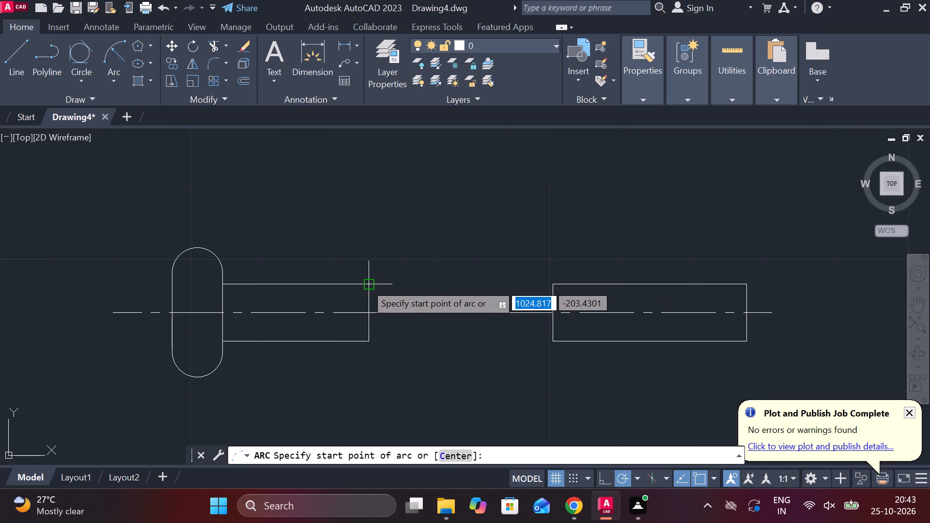
click(366, 284)
click(369, 313)
scroll(362, 305, up, 2)
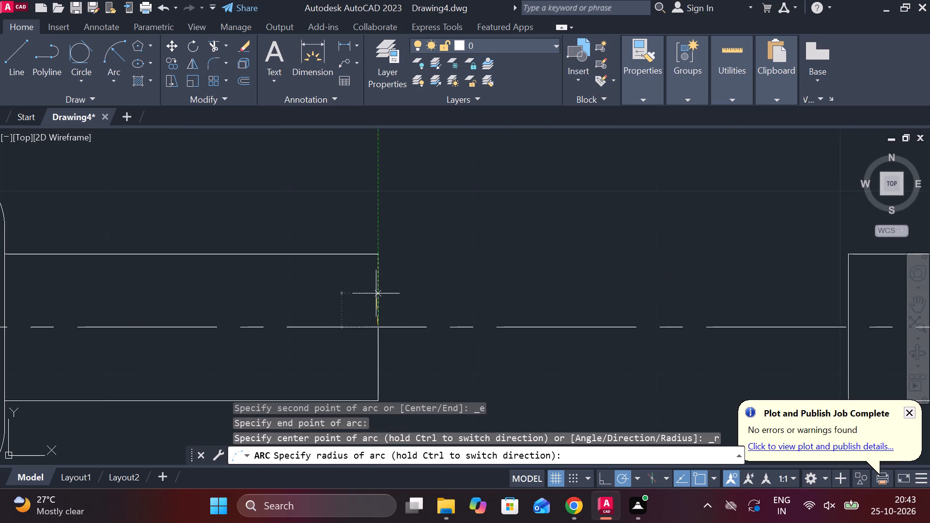
click(388, 276)
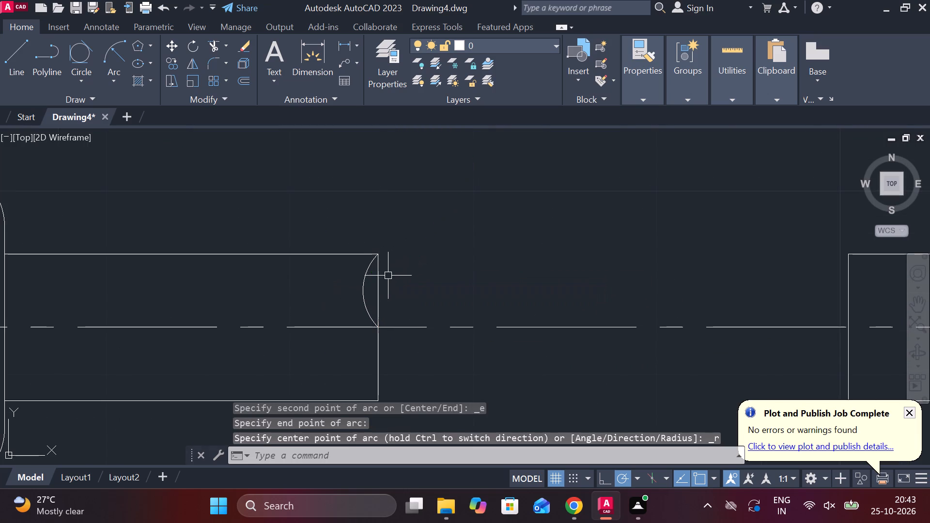
Mirror the arc about the vertical line at the left shaft piece's broken end, keeping the original arc.
middle_drag(424, 288, 422, 258)
click(362, 255)
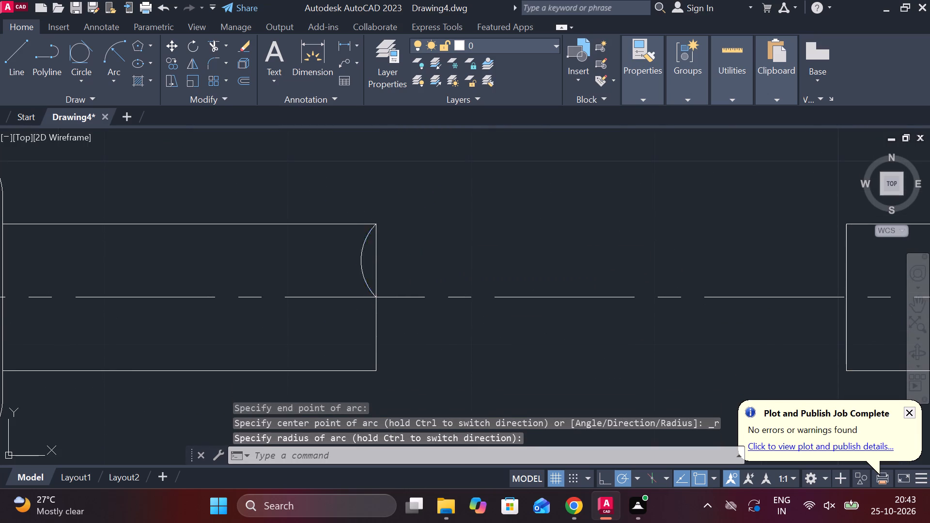
text(MI)
key(Return)
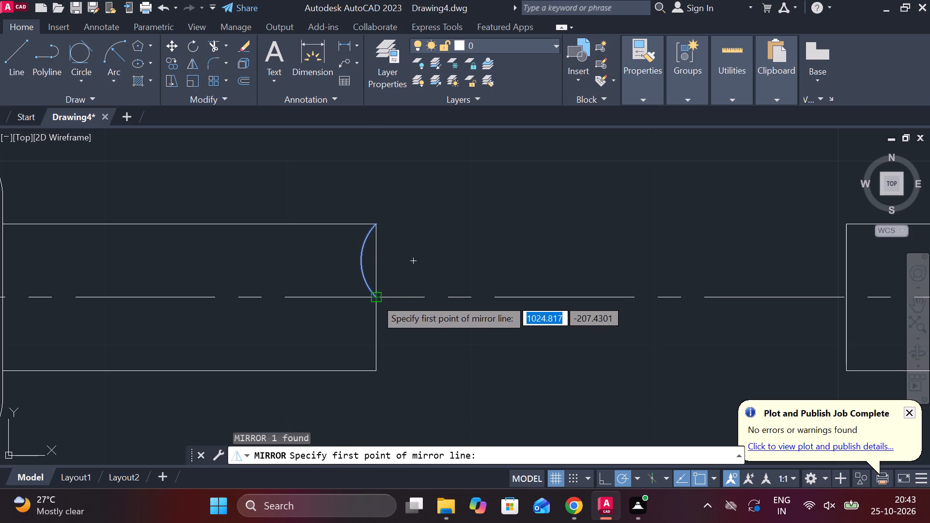
click(376, 299)
click(373, 222)
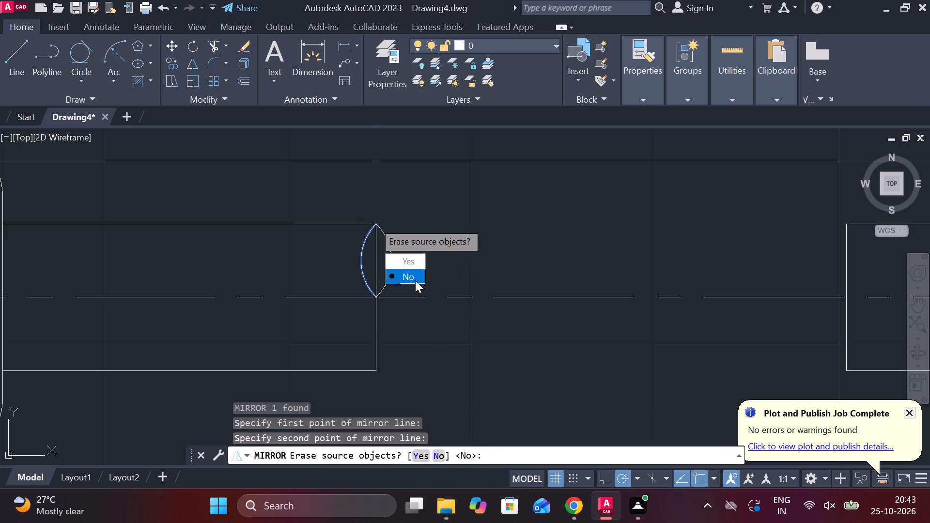
drag(415, 280, 373, 222)
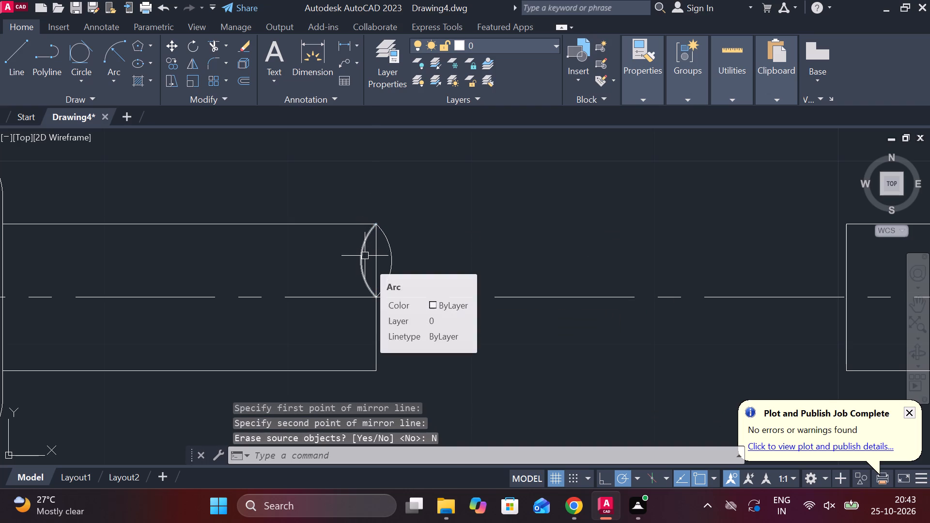
Copy the outward-bulging arc from the top corner down to the centerline so it spans the left piece's lower half.
click(394, 255)
text(CO)
key(Return)
click(381, 221)
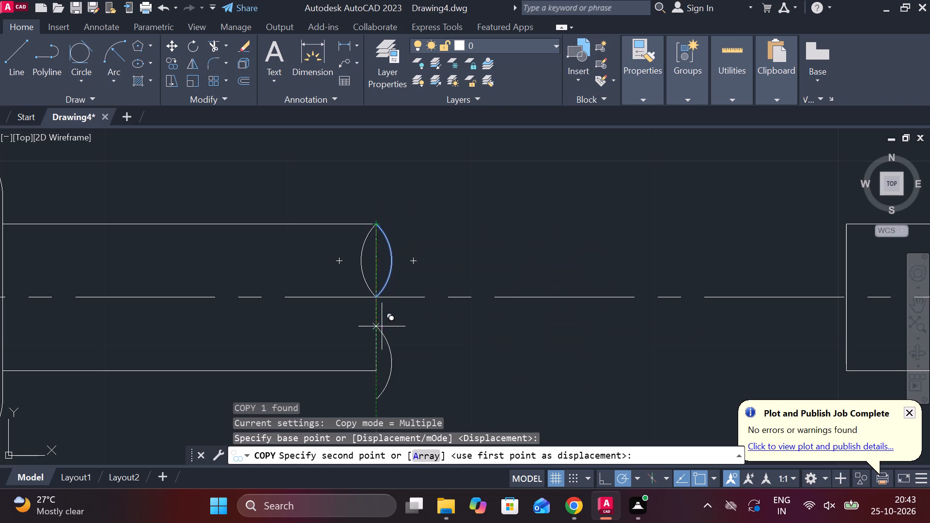
click(377, 298)
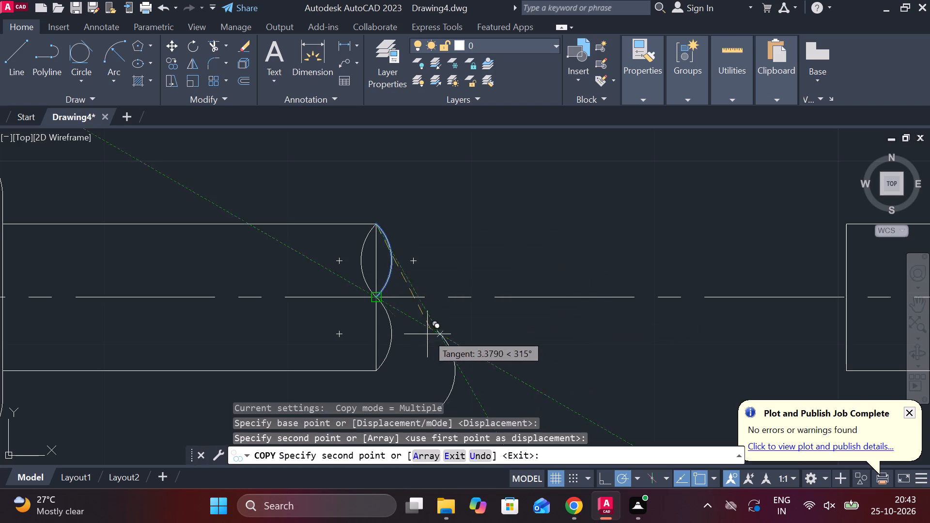
key(Escape)
Erase the vertical line at the left shaft piece's broken end.
click(379, 323)
text(E)
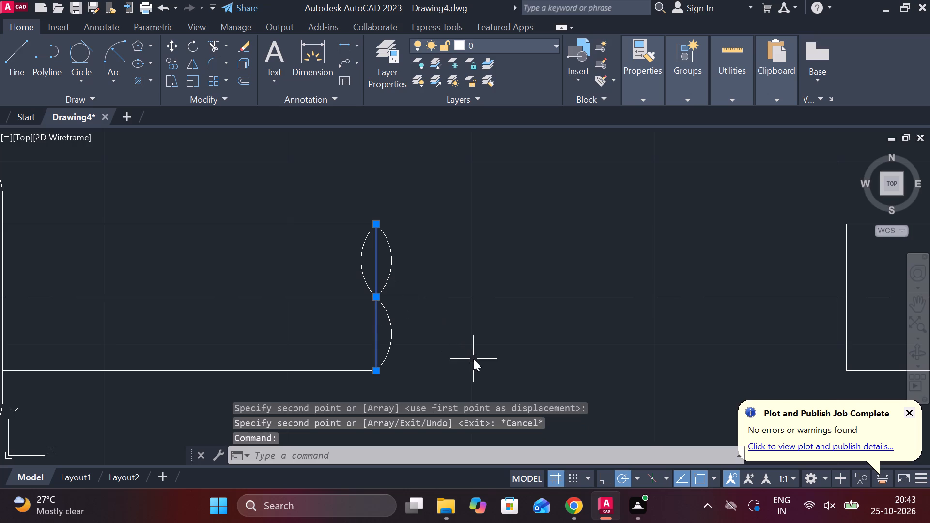
key(space)
Draw a start-end-radius arc on the right shaft piece's broken end, from the centerline to its bottom corner, bulging toward the gap.
scroll(490, 346, down, 1)
middle_drag(502, 347, 479, 345)
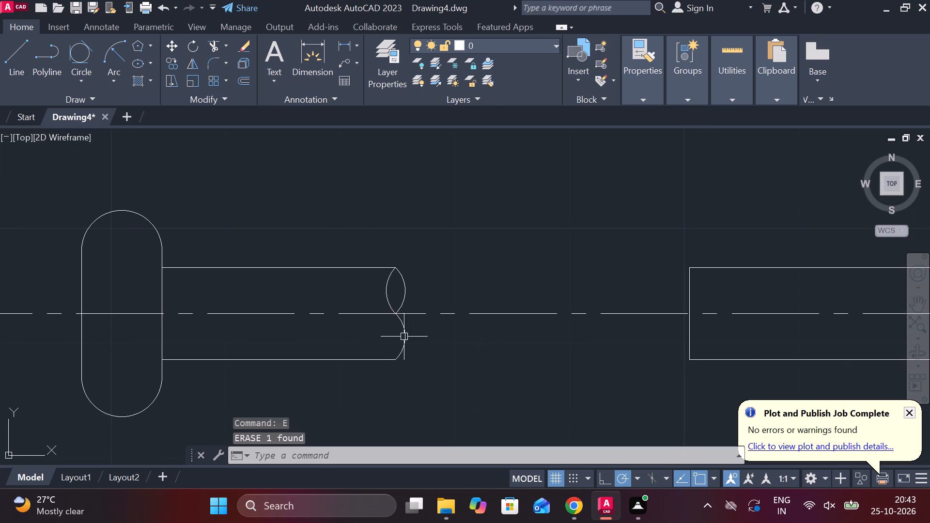
middle_drag(538, 351, 476, 345)
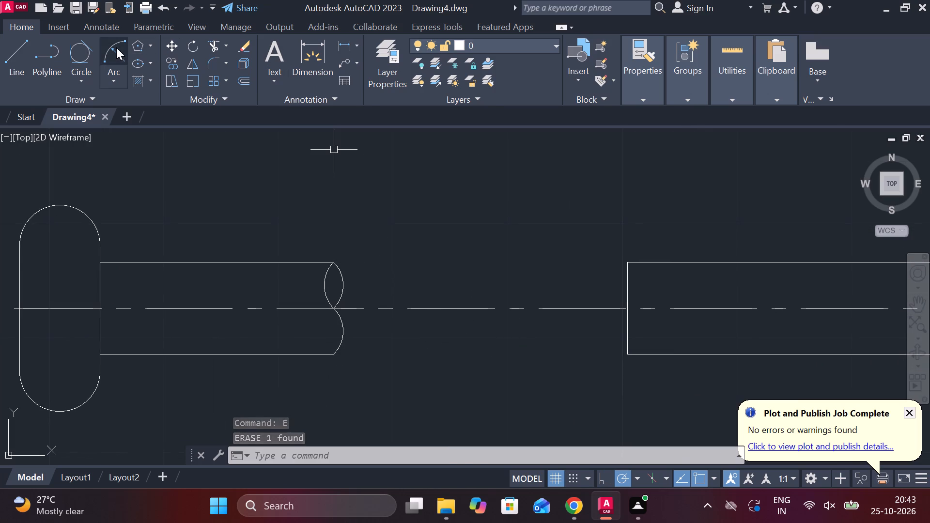
click(116, 47)
click(627, 309)
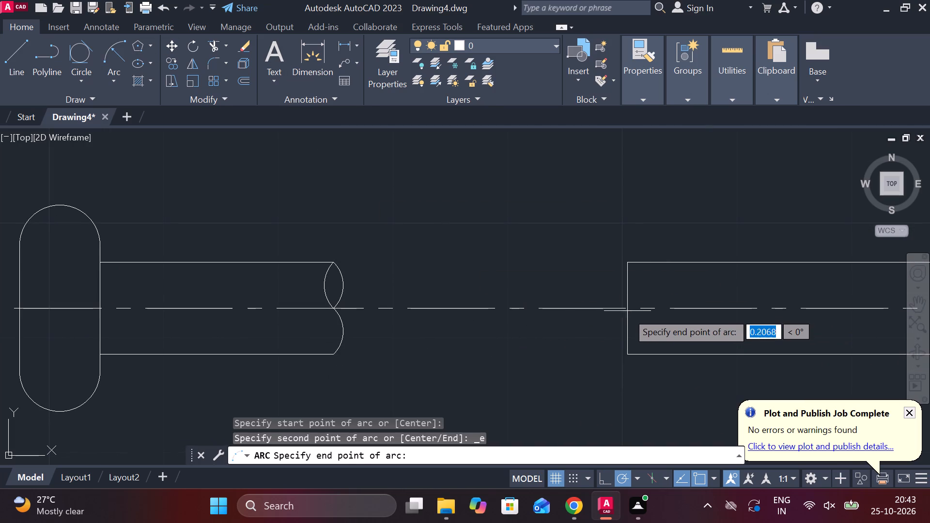
click(628, 352)
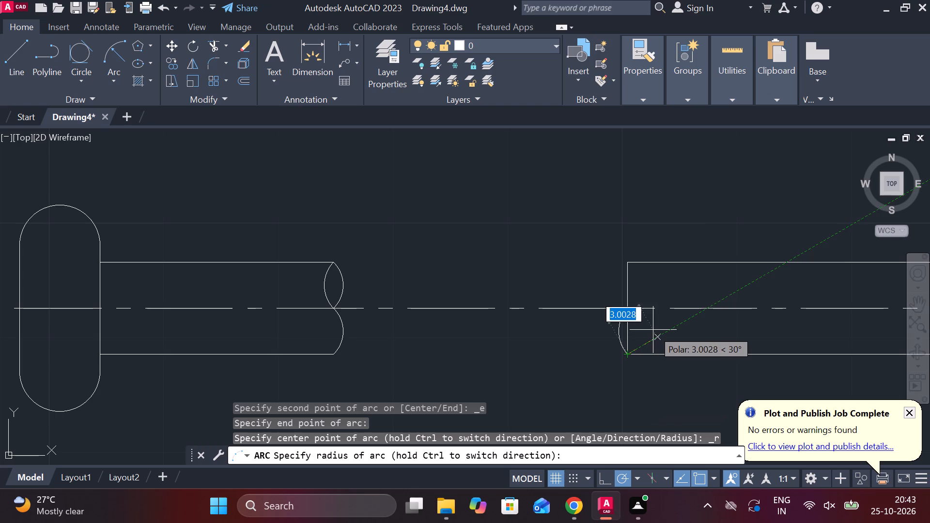
click(651, 330)
Mirror that arc about the right shaft piece's vertical end line, keeping the original arc.
click(621, 330)
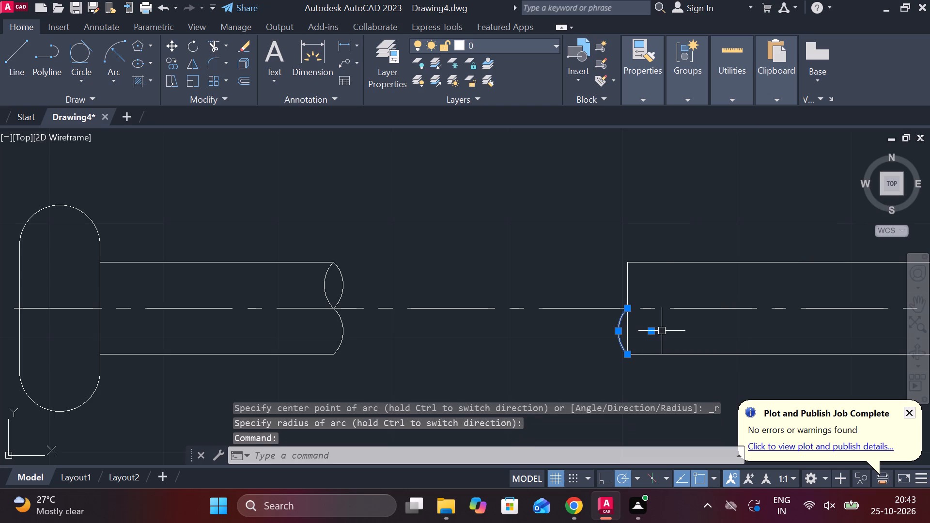
text(MI)
key(Return)
click(631, 354)
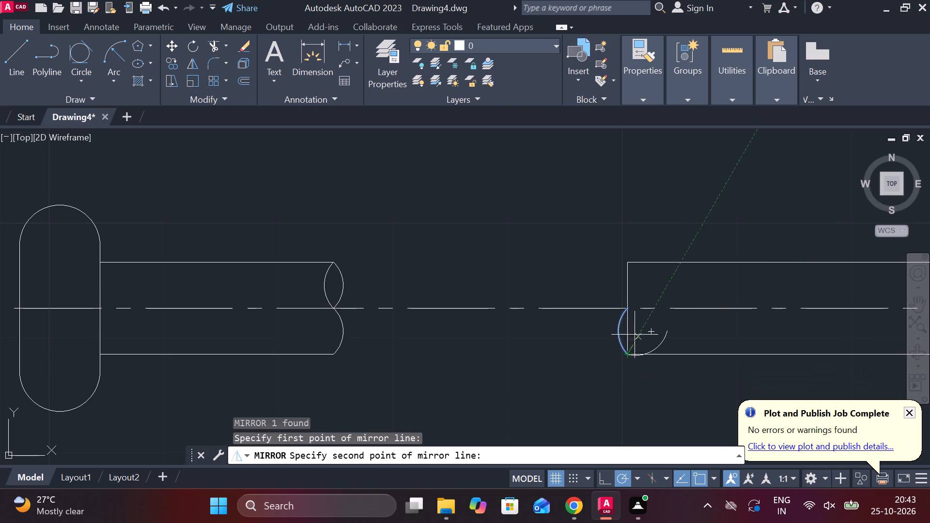
click(628, 303)
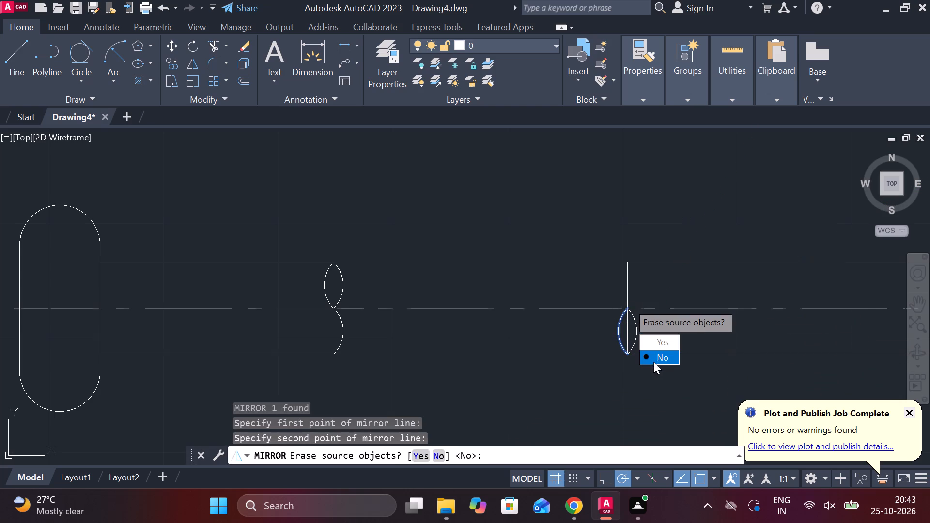
drag(652, 355, 628, 303)
Copy the gap-side arc from the centerline up to the right shaft piece's top corner.
middle_click(620, 287)
scroll(620, 287, up, 1)
middle_drag(619, 289, 590, 287)
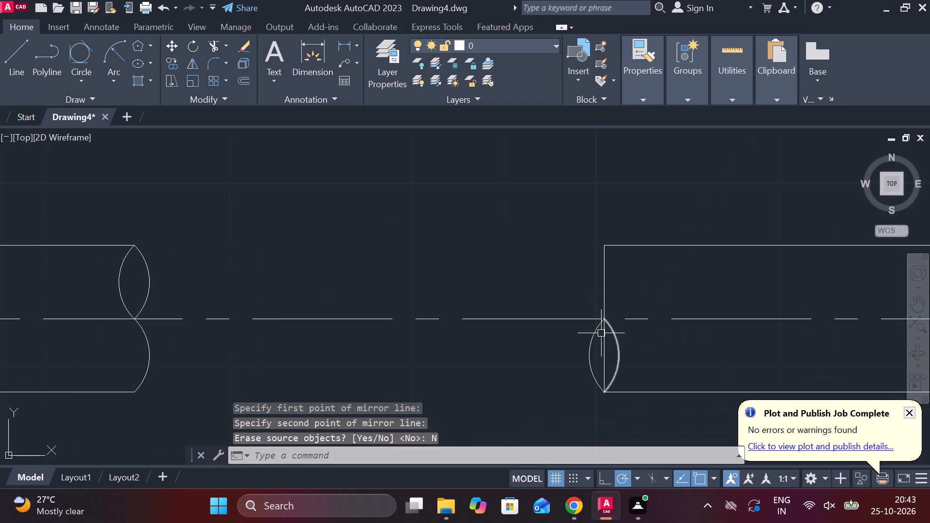
click(595, 341)
text(CO)
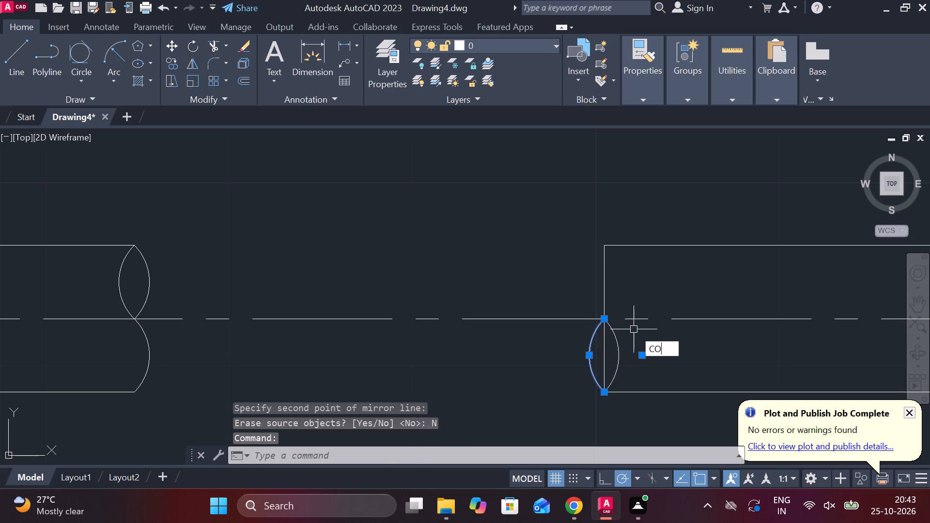
key(Return)
click(604, 320)
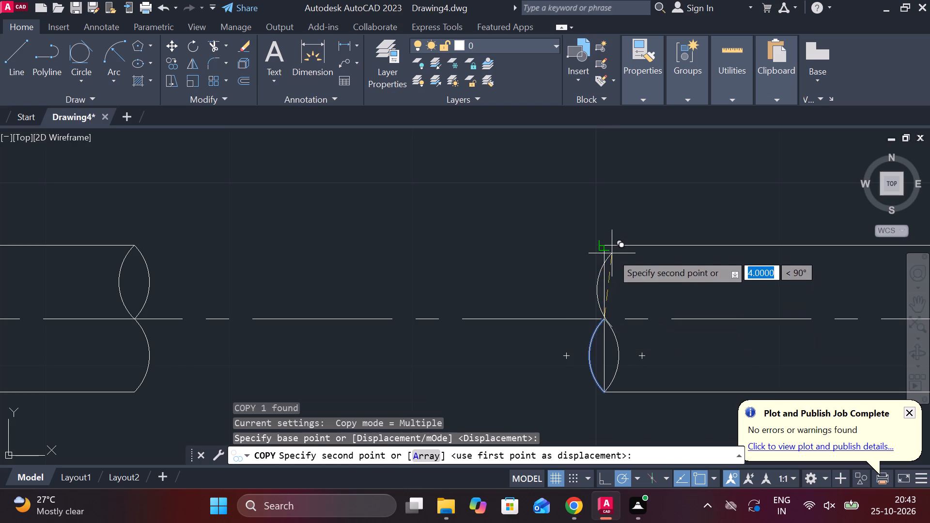
click(607, 250)
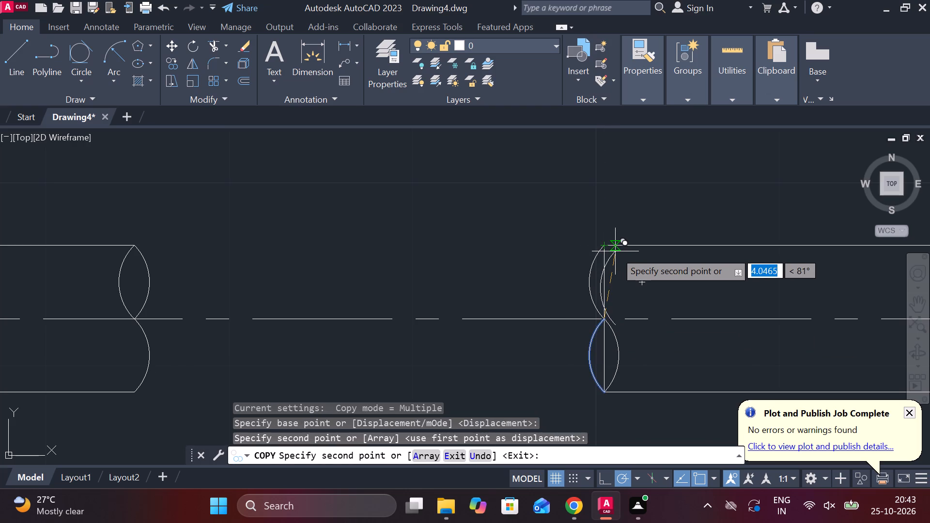
key(Escape)
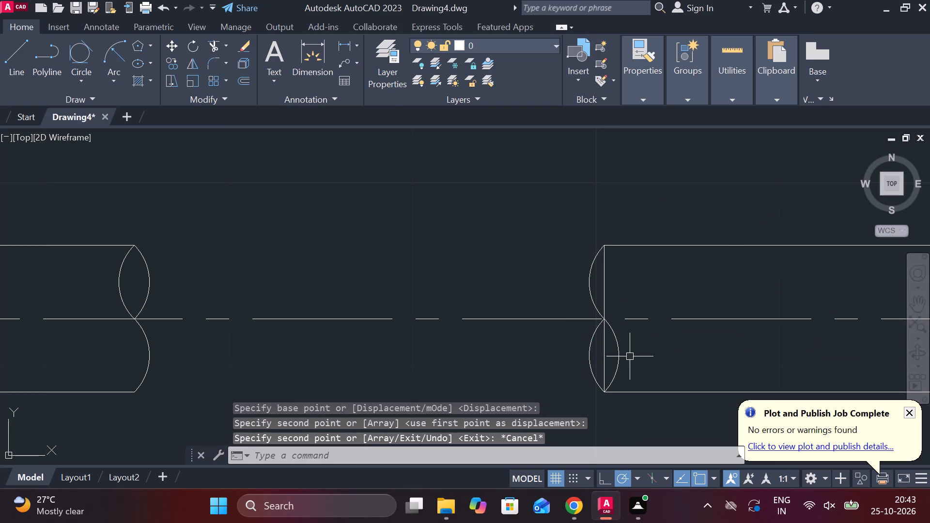
Erase the vertical line at the right shaft piece's broken end.
click(605, 348)
key(r)
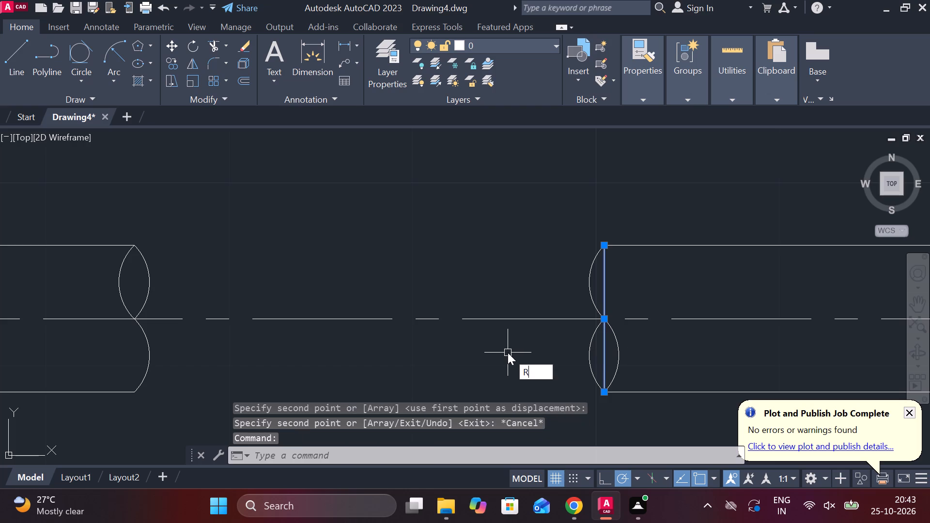
key(BackSpace)
text(E)
key(space)
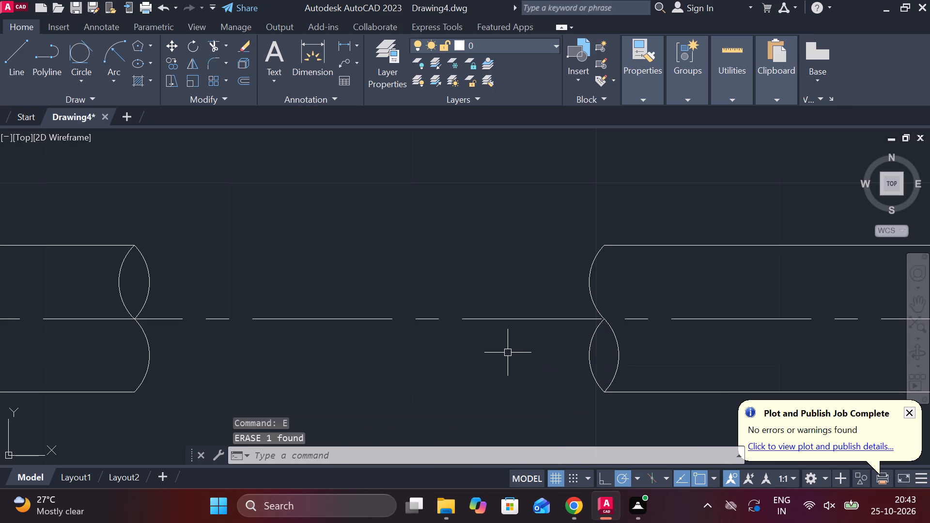
Set the linetype of the two horizontal lines across the vertical screw's lower head to DASHED.
scroll(538, 350, down, 3)
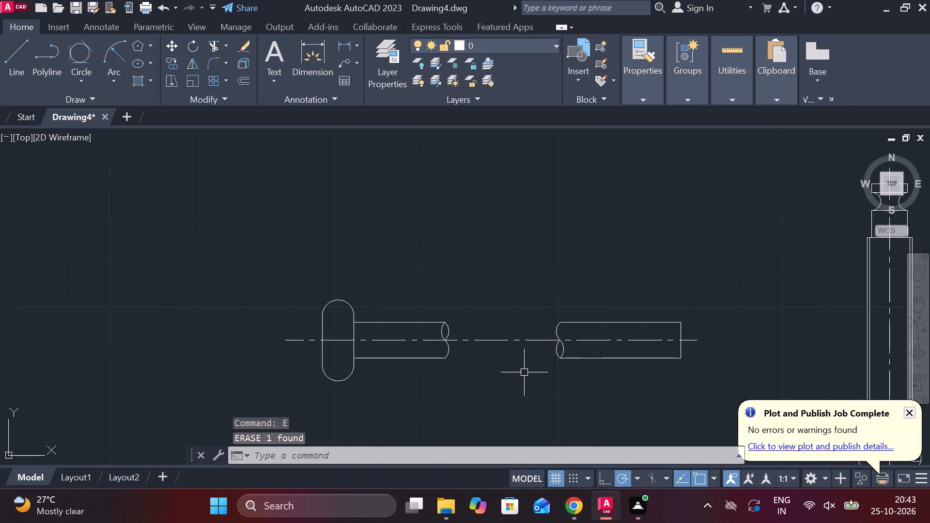
scroll(526, 372, down, 1)
middle_drag(565, 372, 490, 310)
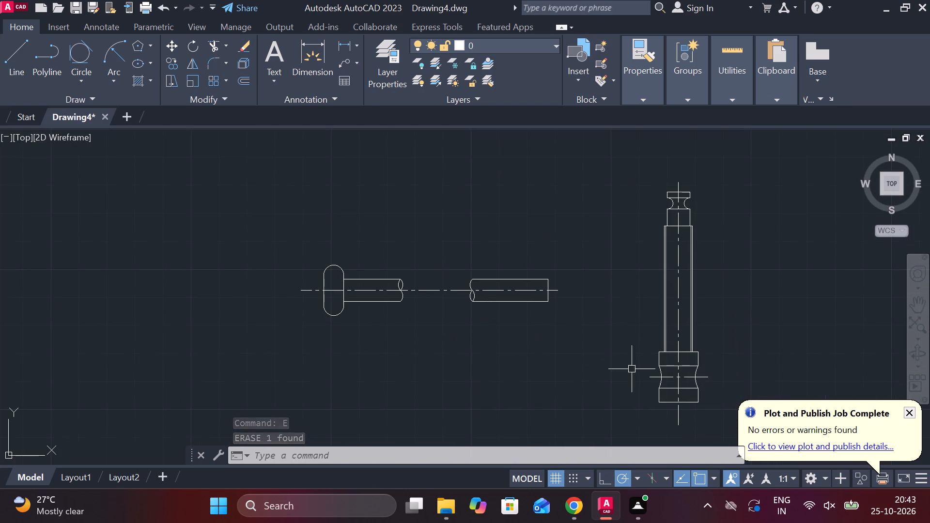
scroll(694, 380, up, 1)
click(683, 356)
click(677, 396)
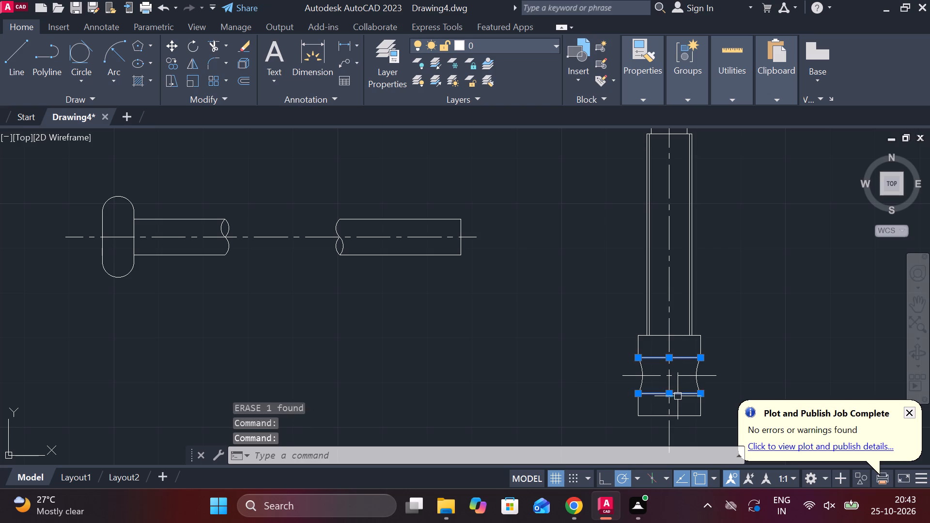
click(652, 97)
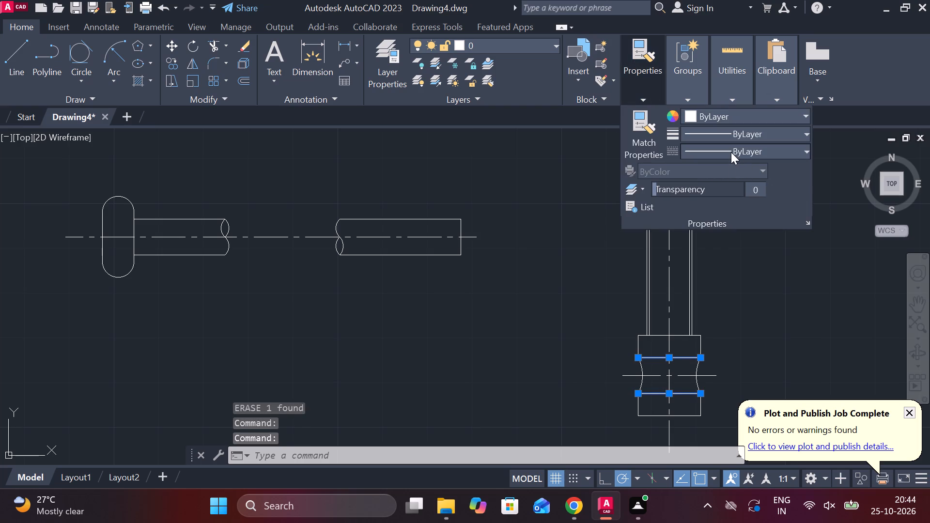
click(731, 152)
click(717, 233)
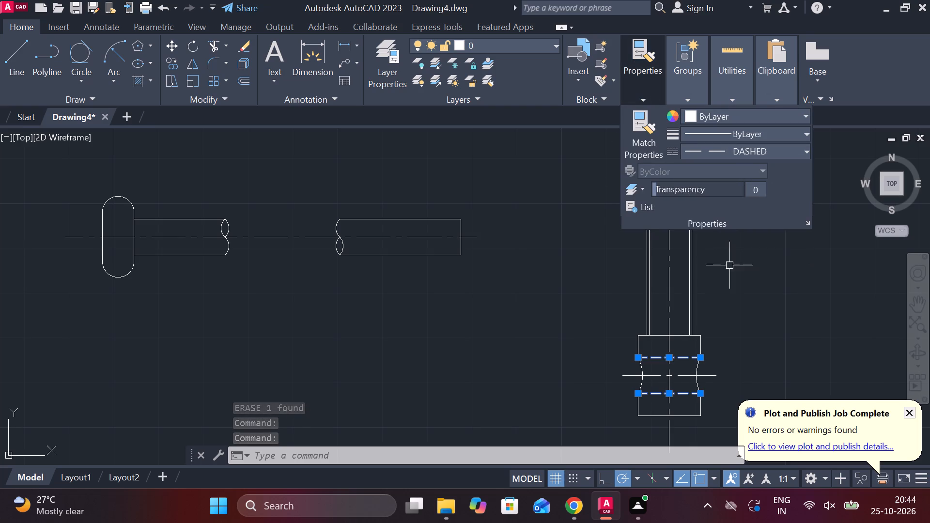
key(Escape)
Move the whole broken round-headed bar from its centerline's midpoint to the centerline crossing in the vertical screw's lower head.
scroll(754, 323, down, 2)
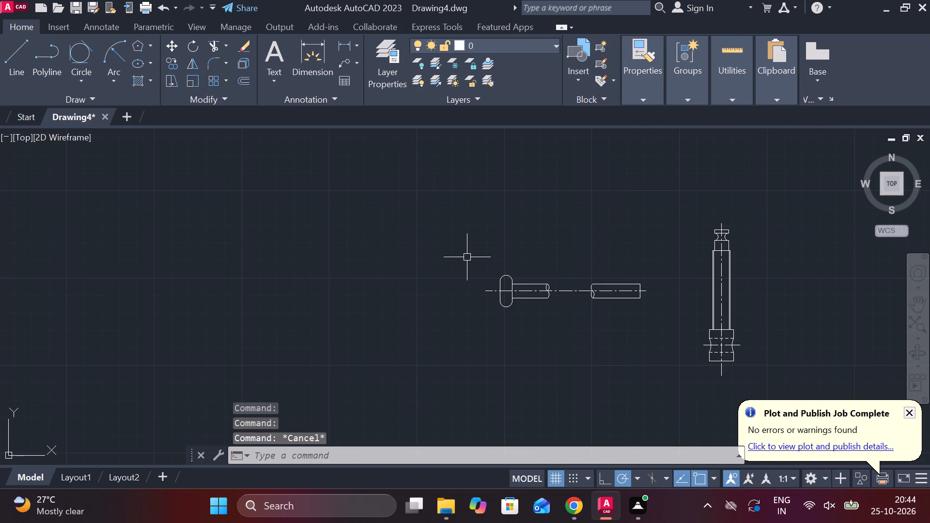
drag(466, 257, 494, 266)
click(677, 350)
key(m)
key(Return)
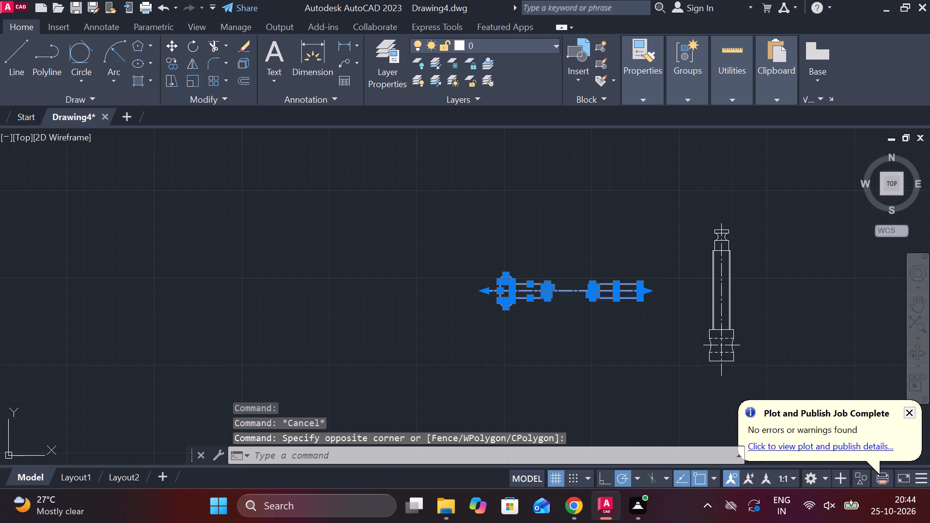
scroll(580, 264, up, 2)
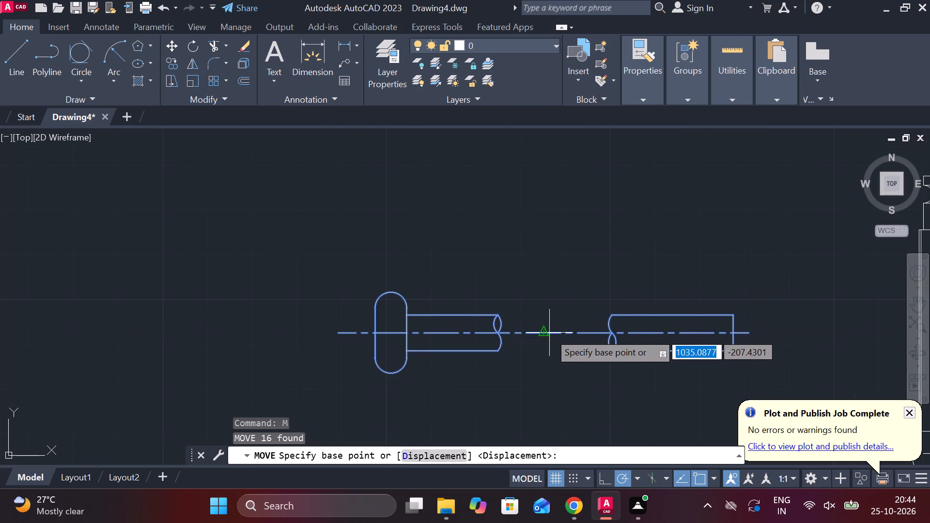
click(548, 333)
scroll(548, 333, down, 1)
middle_drag(551, 339, 299, 218)
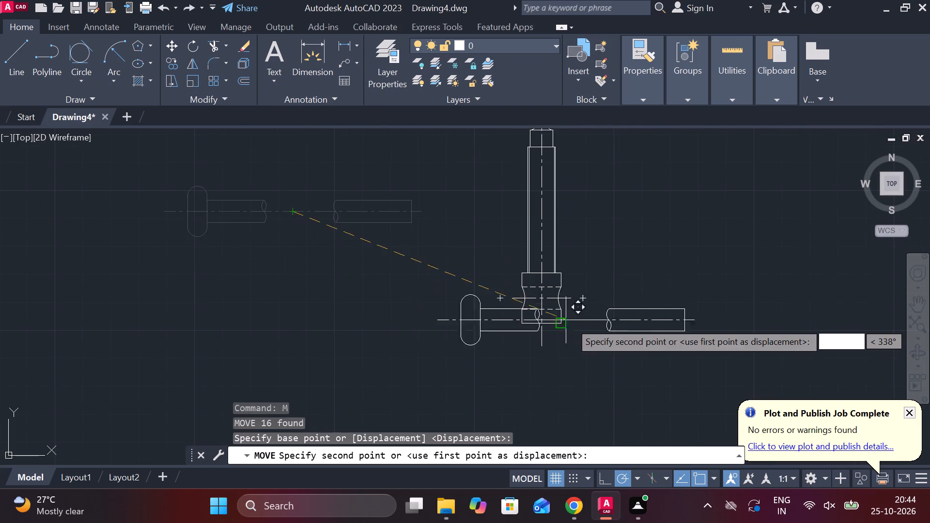
scroll(574, 328, up, 1)
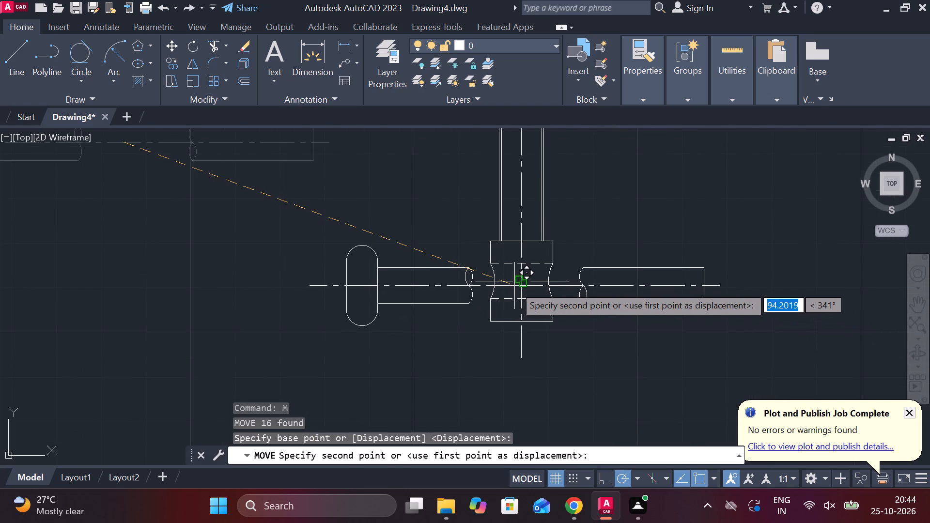
scroll(520, 286, up, 2)
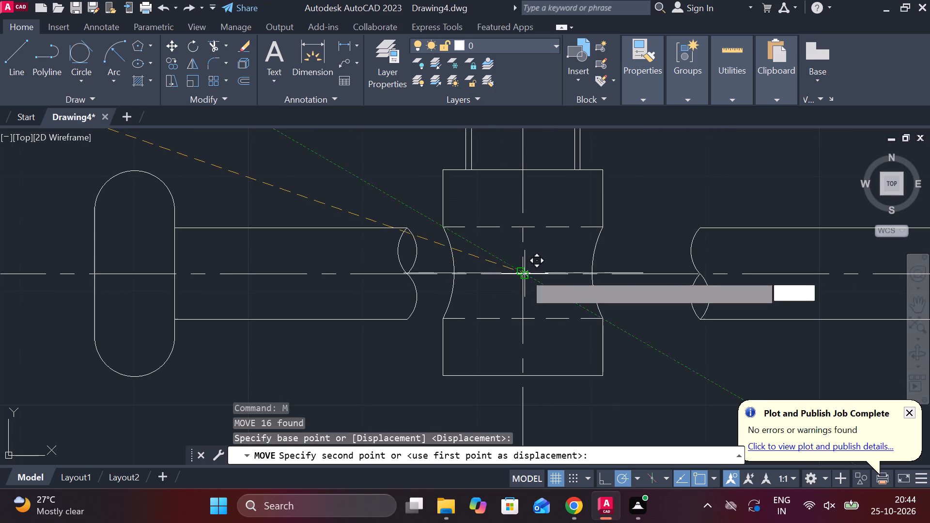
click(525, 274)
Erase the long horizontal centerline running through the round-headed bar, keeping the short centerline of the vertical screw's lower head.
scroll(597, 287, down, 2)
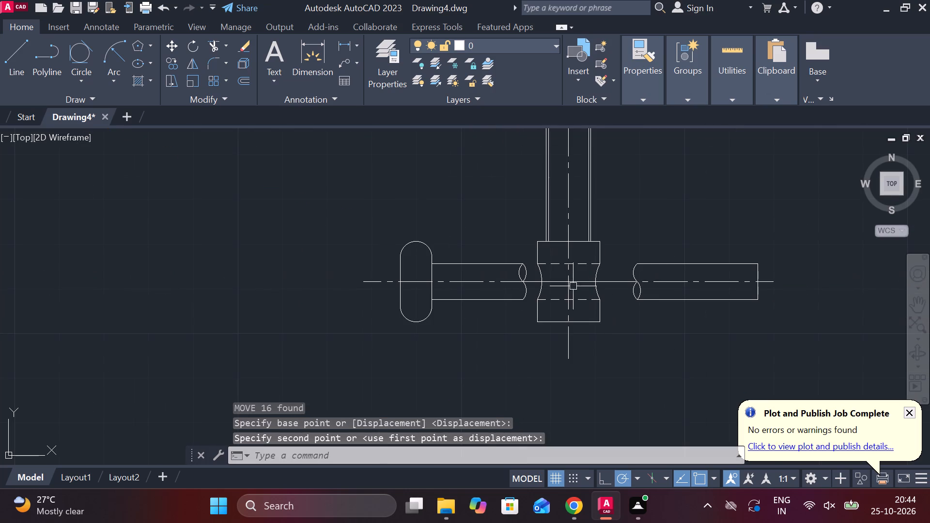
click(573, 279)
key(Escape)
click(588, 284)
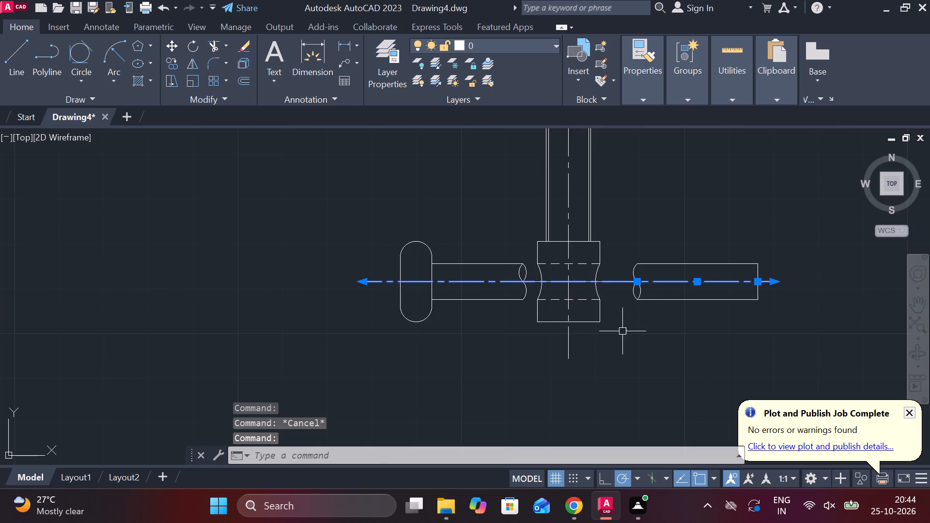
text(E)
key(space)
click(586, 286)
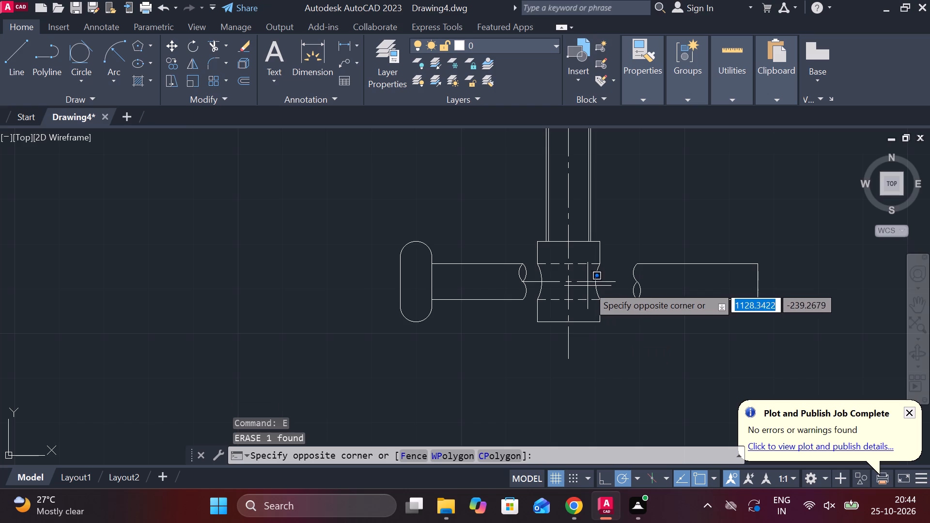
key(grave)
key(Escape)
Stretch the lower head's horizontal centerline both ways until it extends past the round head and the bar's flat end.
click(585, 280)
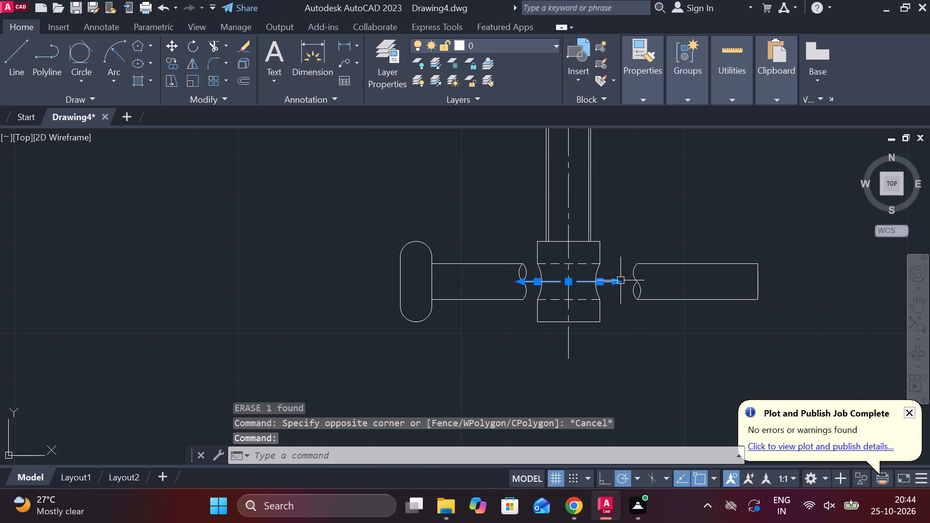
click(619, 280)
key(Escape)
click(616, 282)
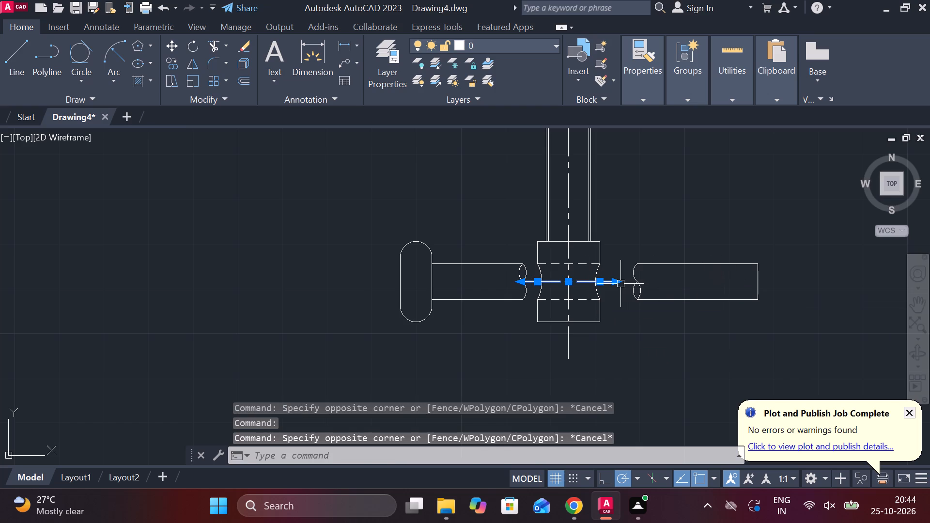
click(833, 282)
key(Escape)
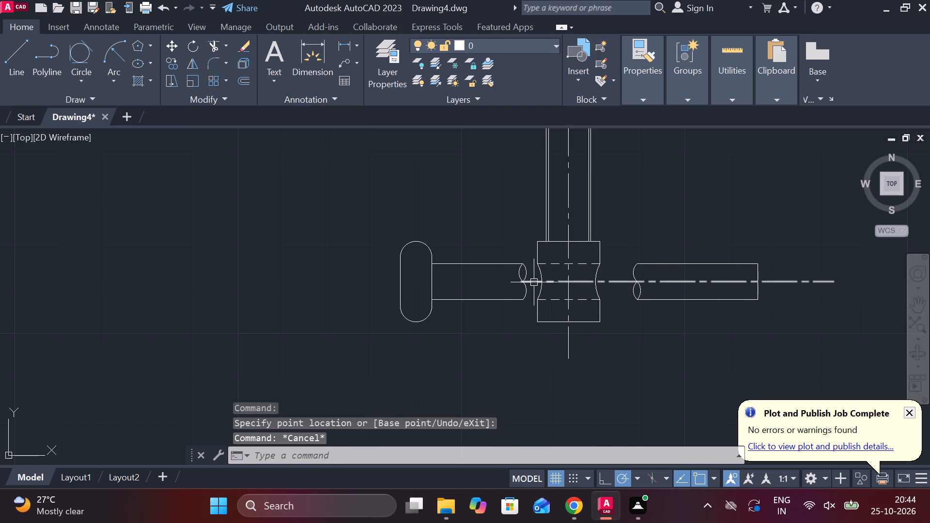
click(534, 282)
click(523, 281)
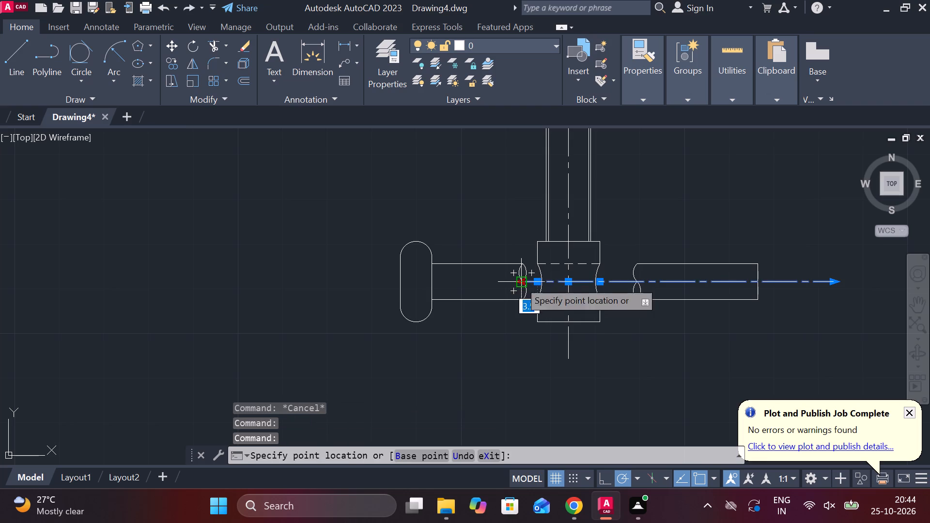
click(359, 270)
key(Escape)
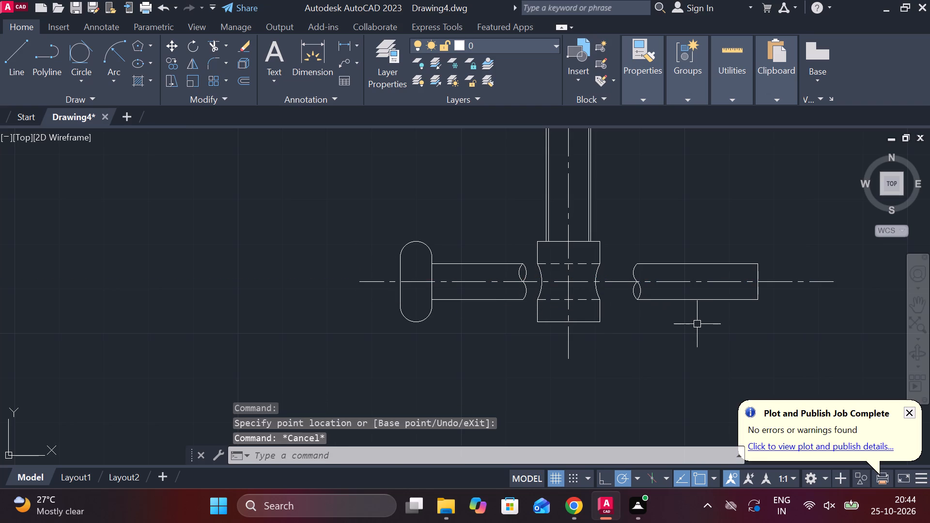
Add a linear dimension for the width of the vertical screw's lower head, placed below the head.
scroll(696, 323, down, 1)
middle_drag(691, 321, 661, 321)
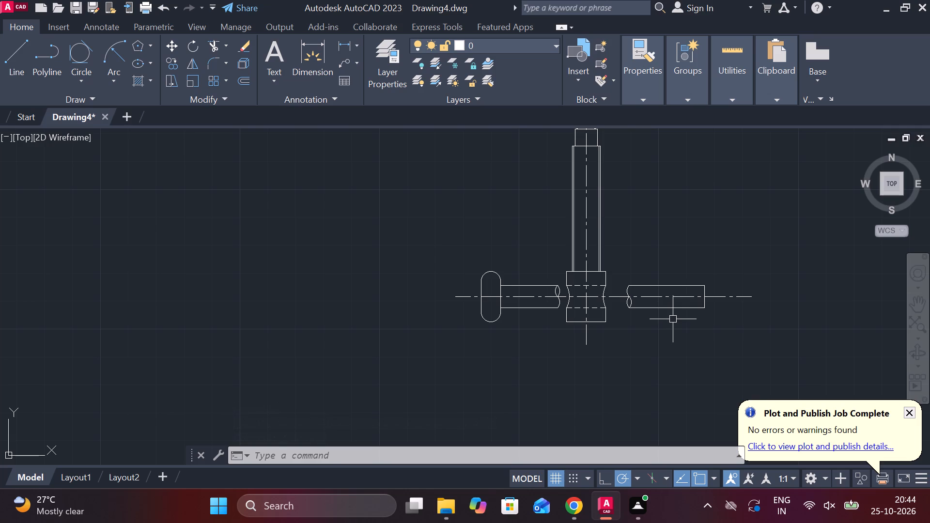
click(340, 43)
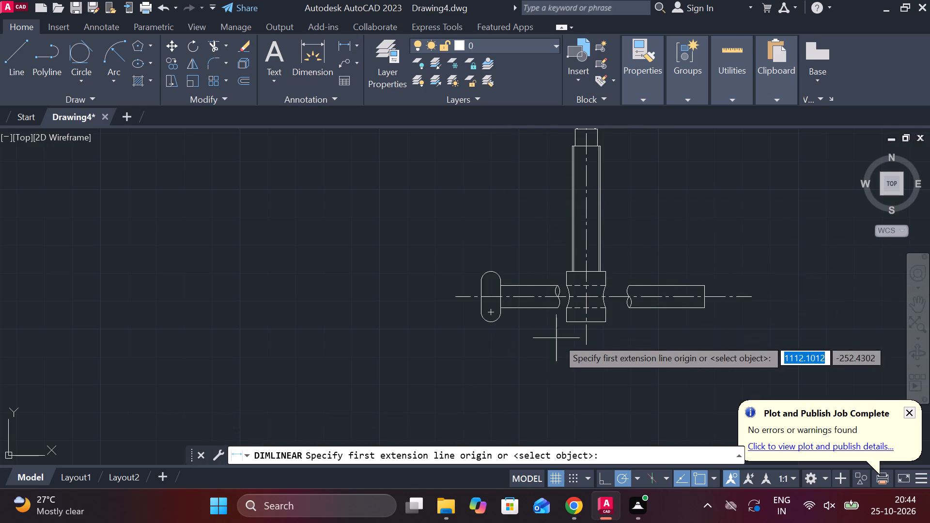
click(563, 323)
click(613, 323)
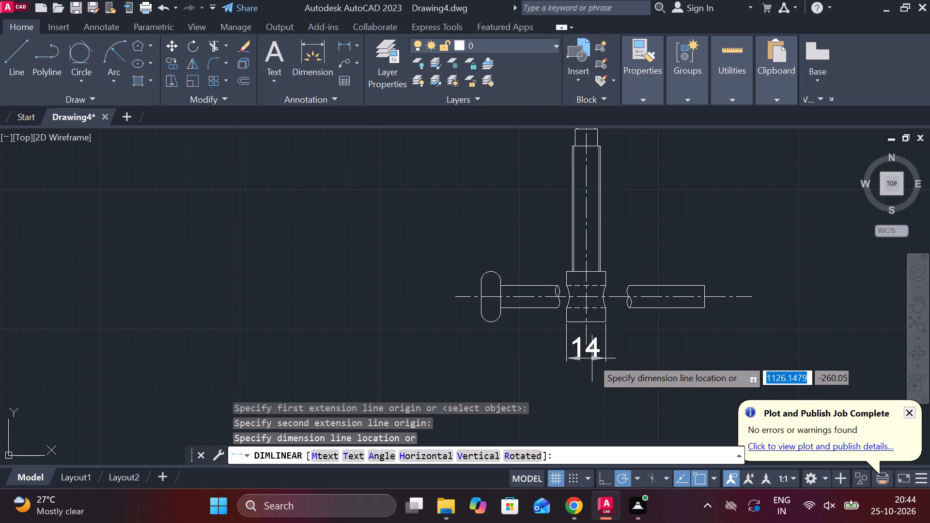
click(592, 358)
Add a diameter symbol to the lower head's width dimension so its text reads Ø14.
scroll(605, 356, up, 1)
middle_drag(600, 344, 571, 294)
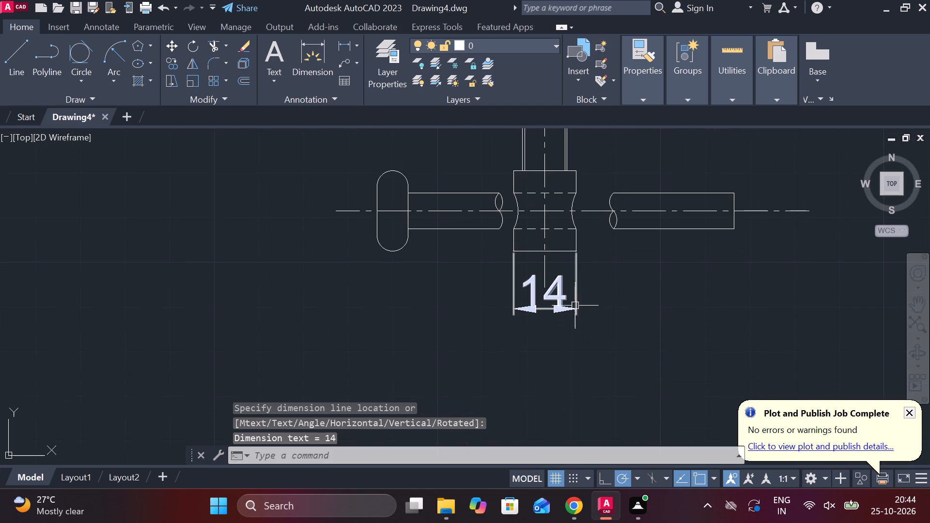
double_click(567, 290)
key(Escape)
double_click(553, 285)
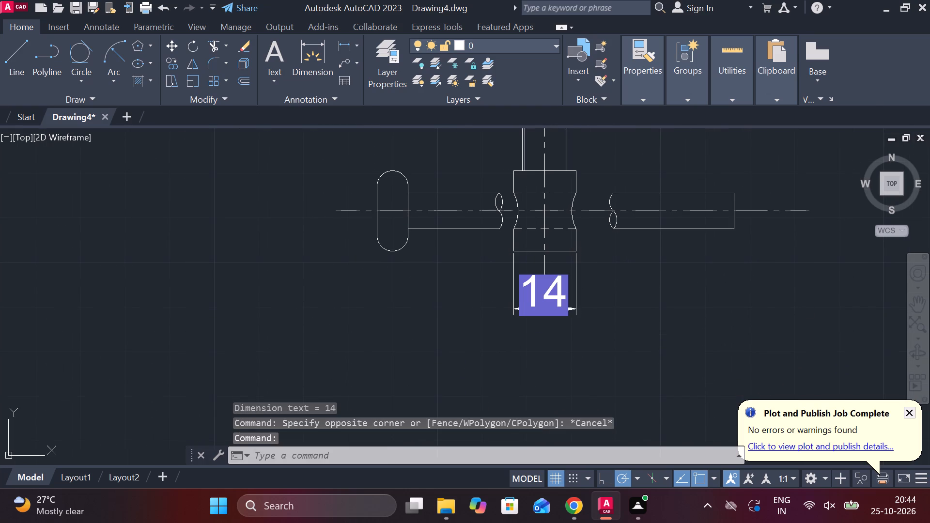
click(627, 81)
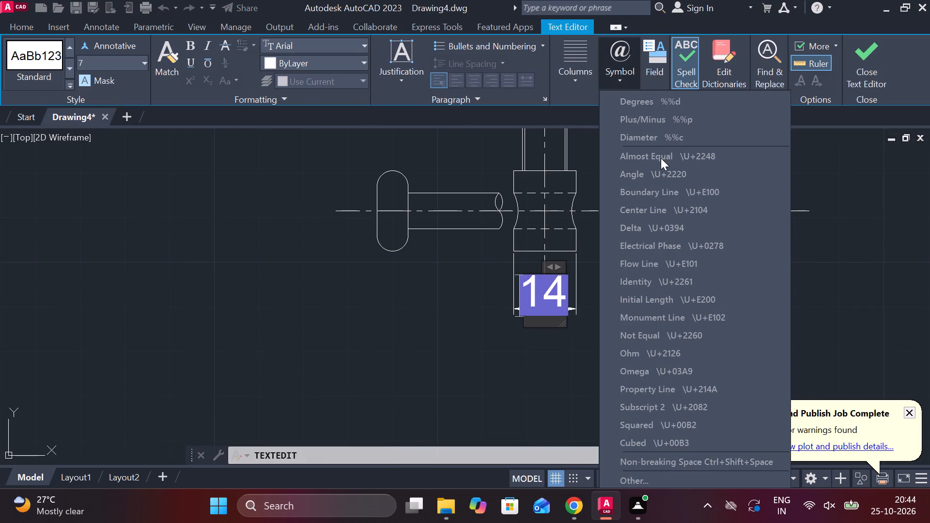
click(648, 141)
click(872, 52)
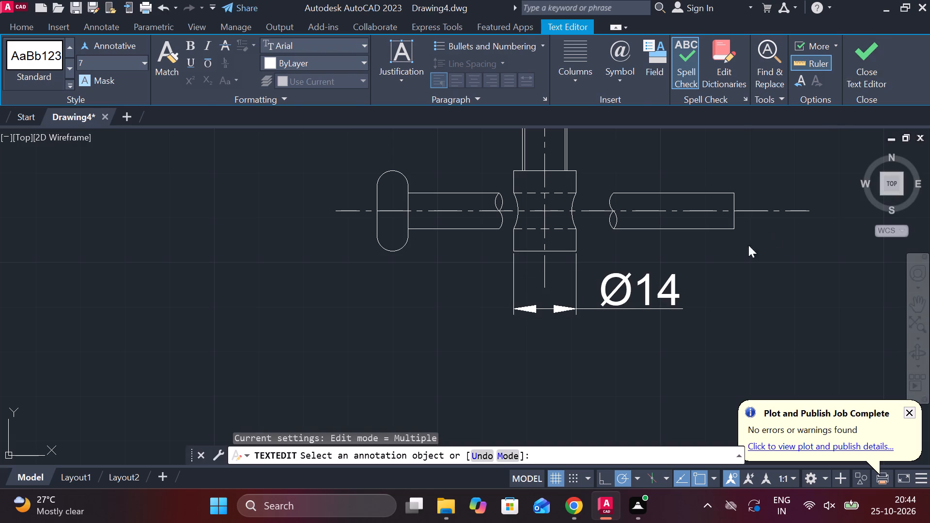
Add a linear dimension for the bar's overall length, from the round head's outer side to the flat end, below the Ø14 dimension.
middle_drag(716, 294, 677, 265)
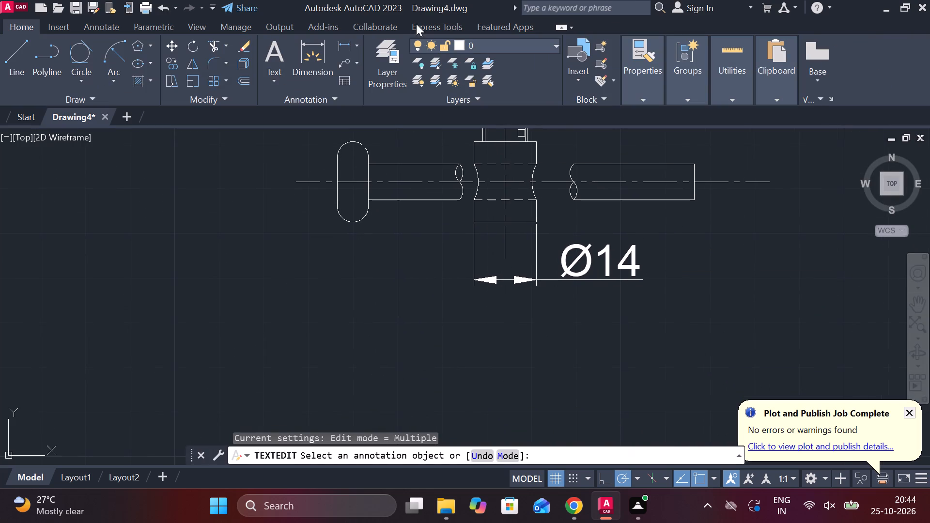
click(351, 41)
click(343, 174)
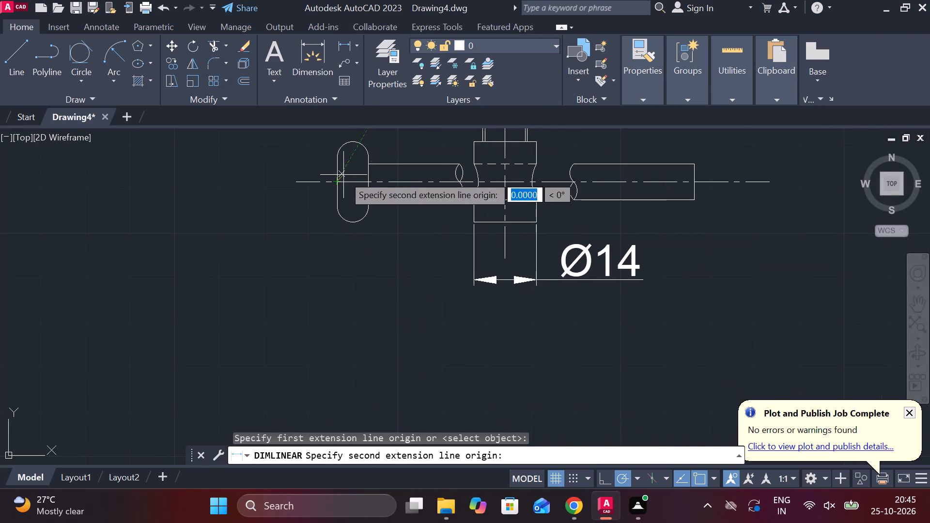
click(702, 186)
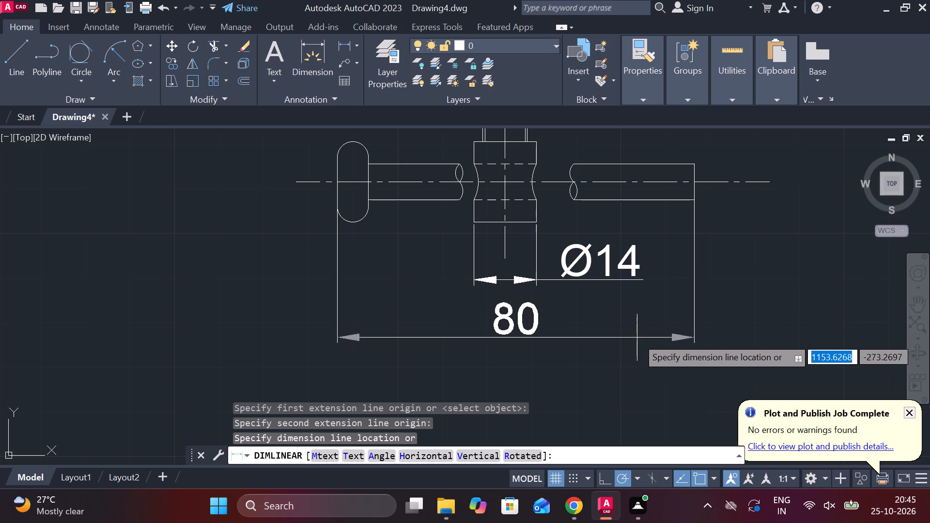
click(634, 332)
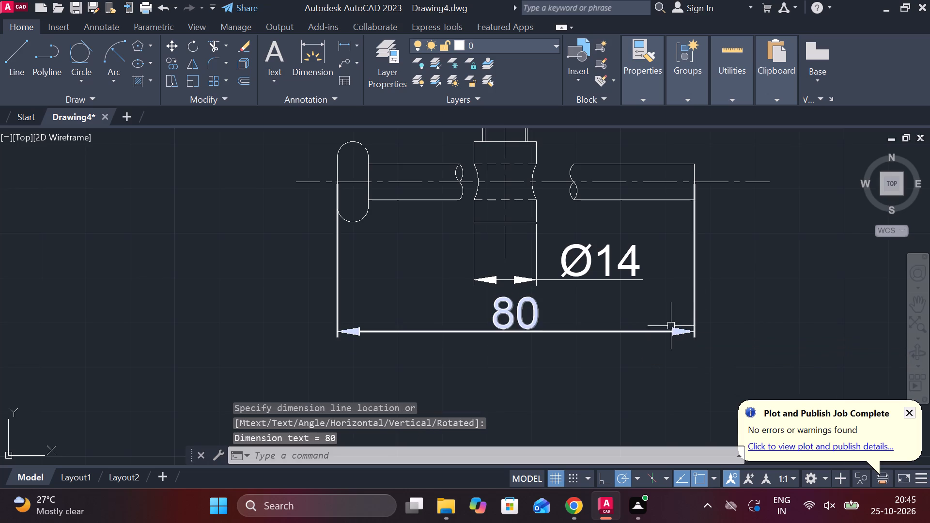
Copy the complete screw and bar assembly with its dimensions to the open area beside the undimensioned part drawings.
scroll(704, 309, down, 1)
middle_click(735, 283)
scroll(735, 283, down, 1)
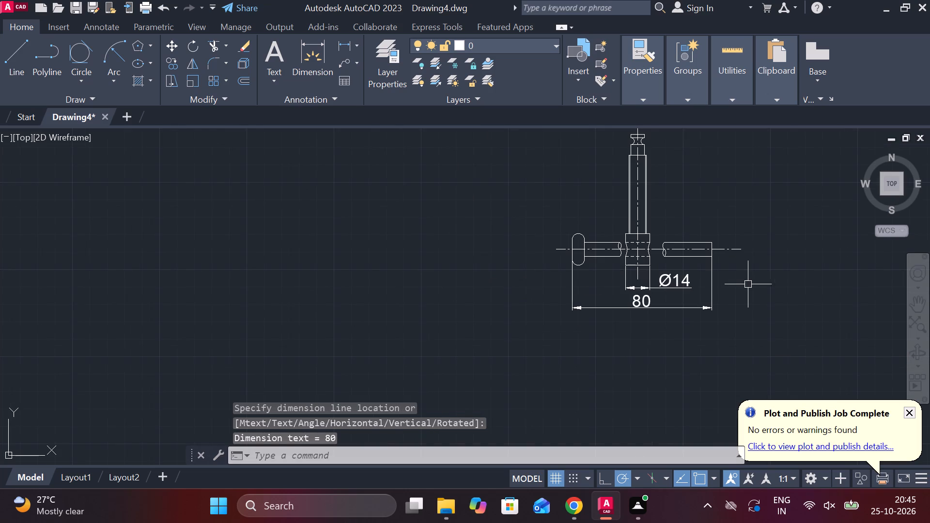
drag(749, 275, 741, 273)
middle_drag(572, 153, 520, 181)
click(506, 152)
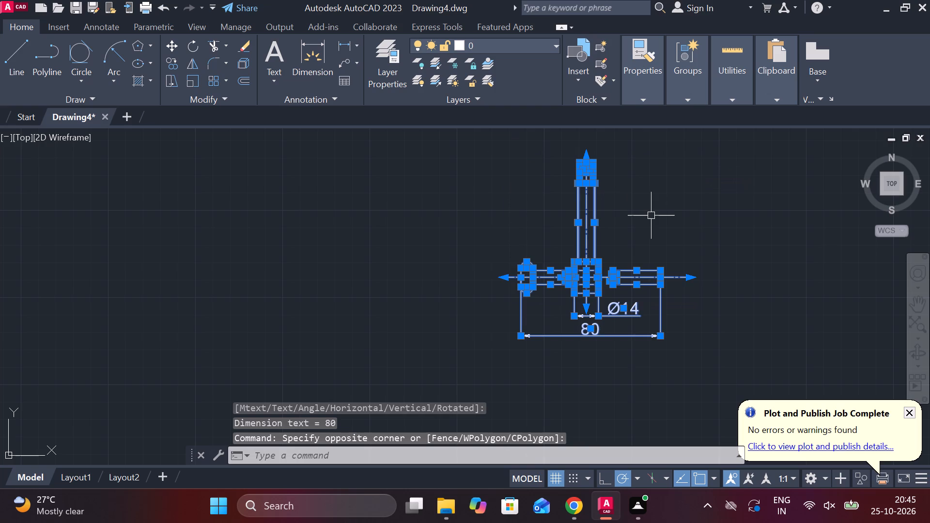
text(C0)
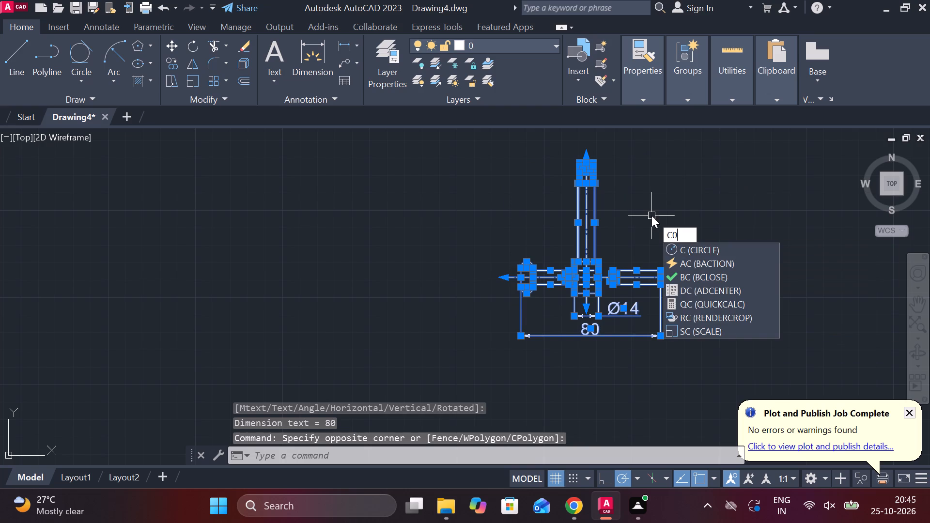
key(BackSpace)
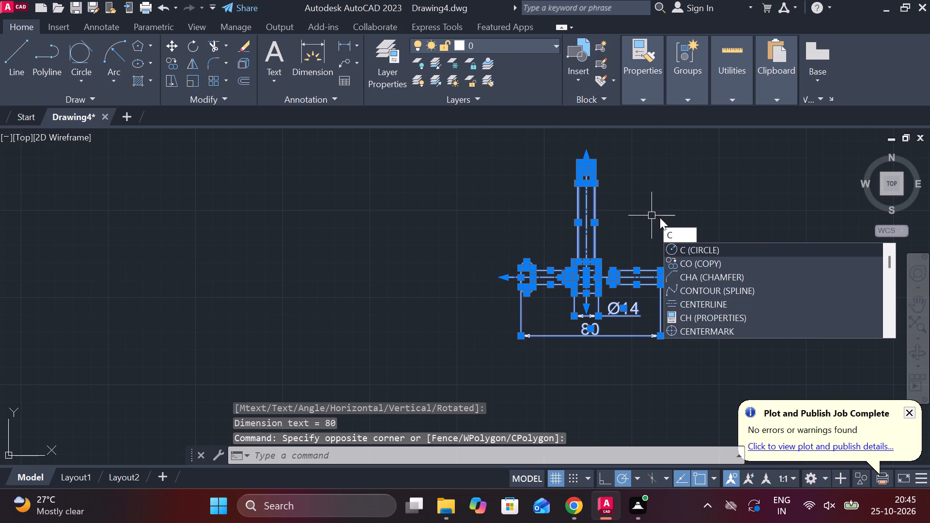
key(o)
key(Return)
click(690, 226)
scroll(692, 225, down, 2)
scroll(632, 262, down, 2)
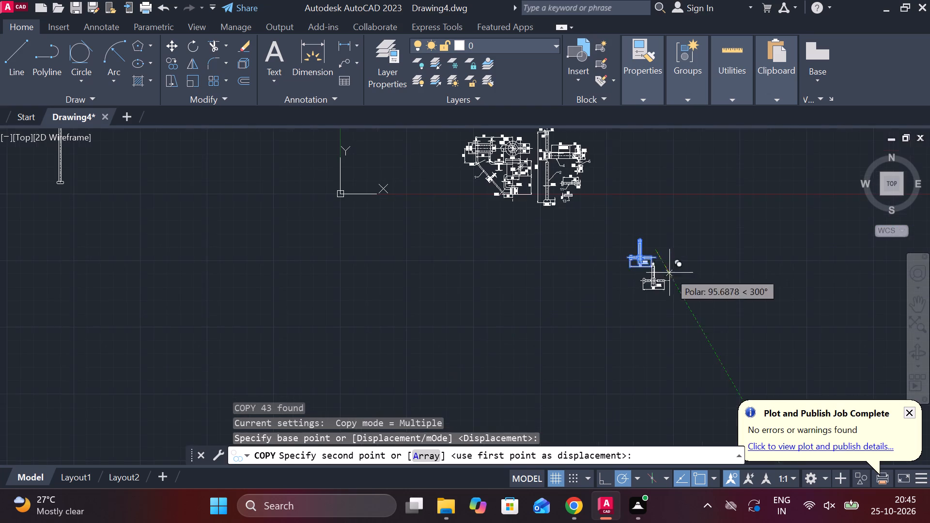
middle_drag(434, 279, 531, 296)
scroll(345, 183, down, 2)
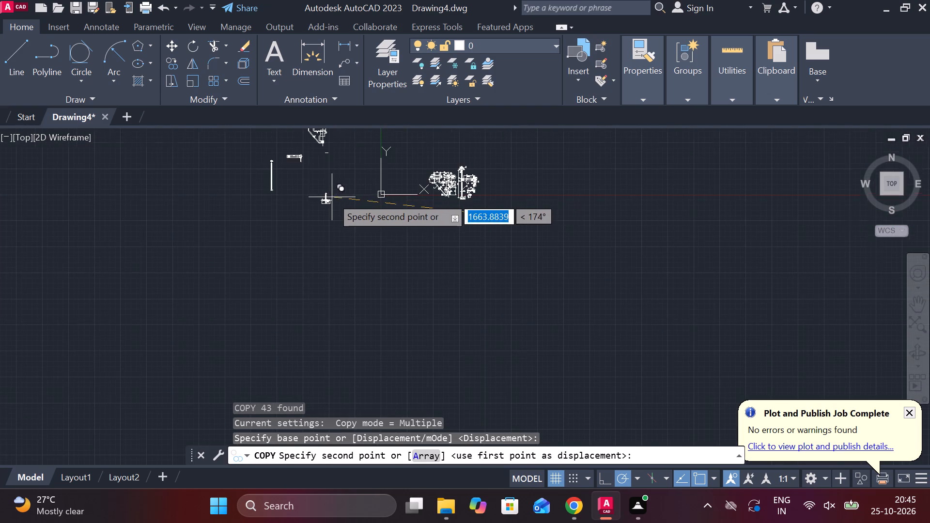
scroll(332, 197, up, 2)
middle_drag(310, 174, 367, 299)
click(348, 265)
scroll(353, 265, up, 2)
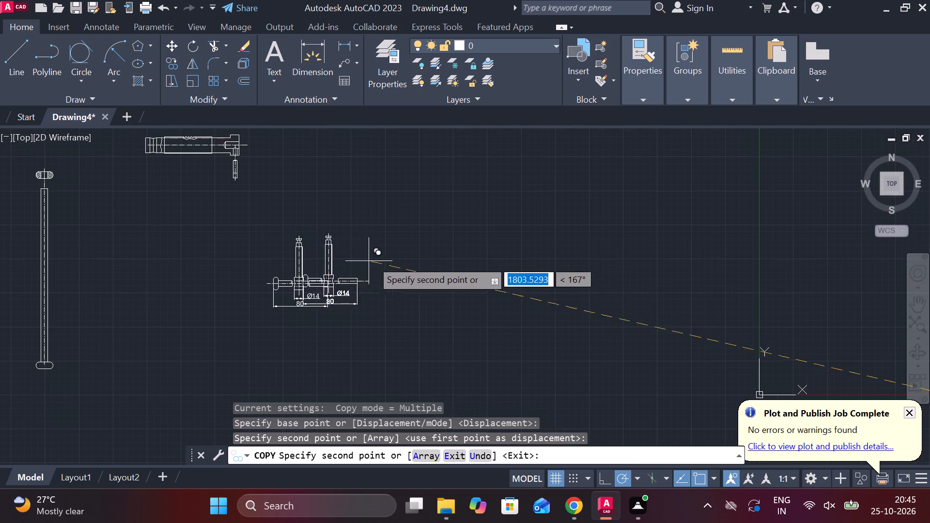
key(Escape)
Erase the Ø14 and 80 dimensions from the copied screw and bar assembly.
click(321, 299)
click(317, 307)
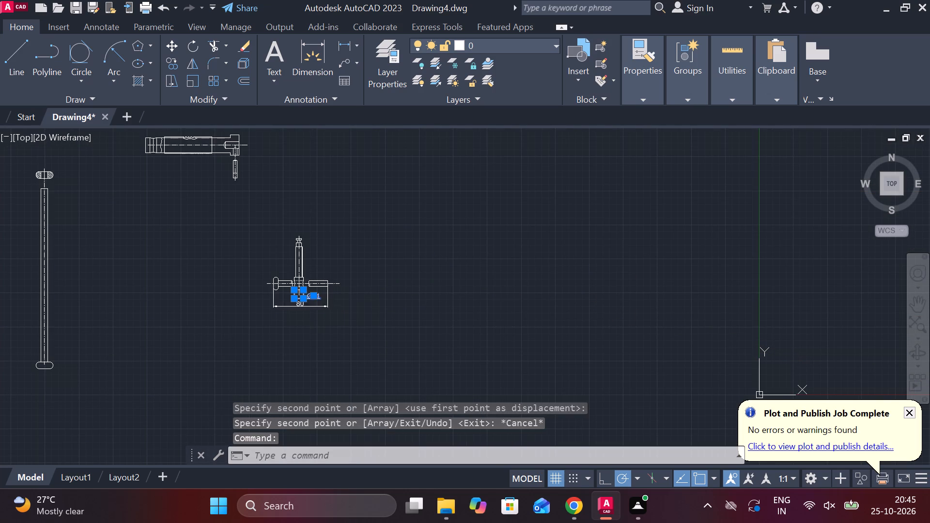
text(E)
key(space)
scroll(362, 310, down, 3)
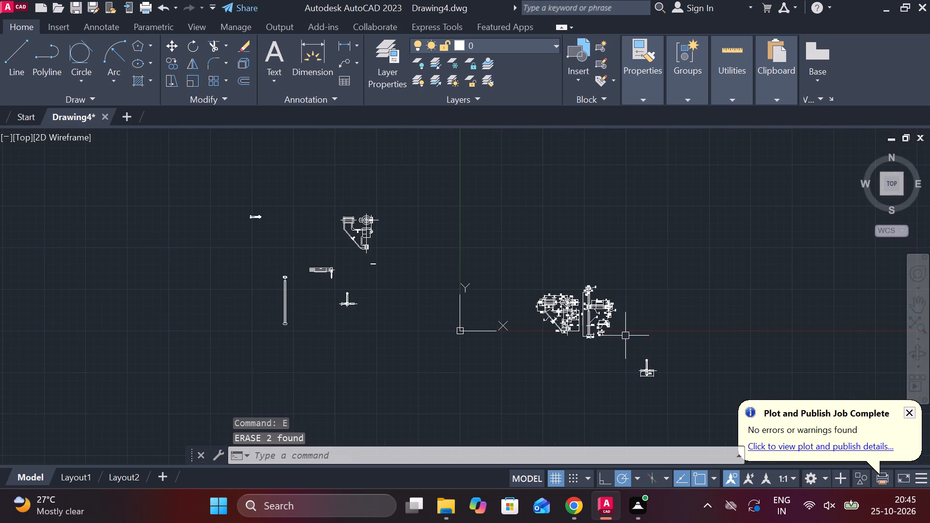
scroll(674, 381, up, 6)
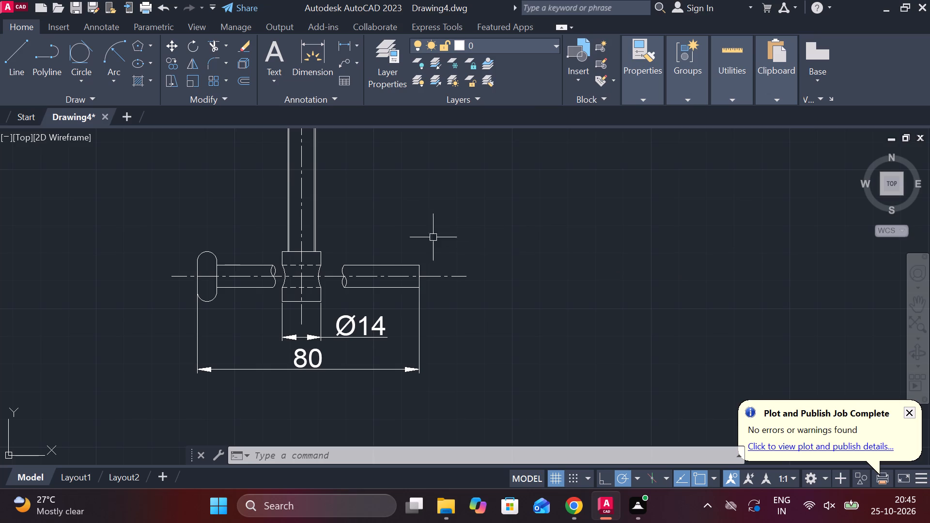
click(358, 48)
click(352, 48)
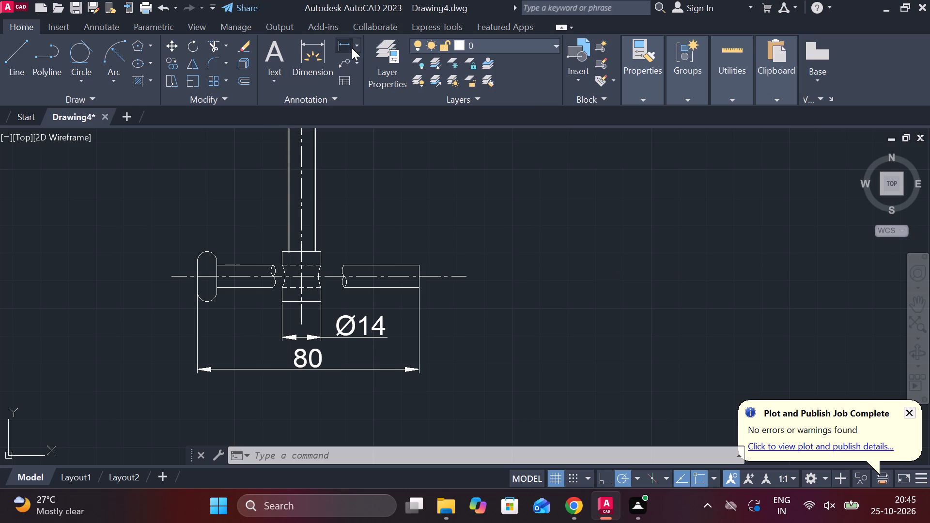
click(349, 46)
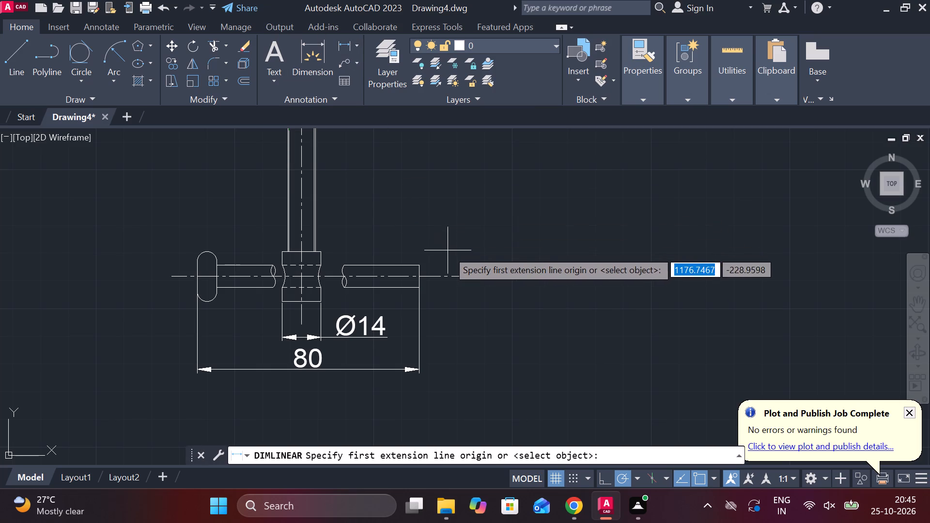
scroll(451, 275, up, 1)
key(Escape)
Offset the vertical line at the flat end of the original assembly's bar by 7 inward along the bar.
click(401, 271)
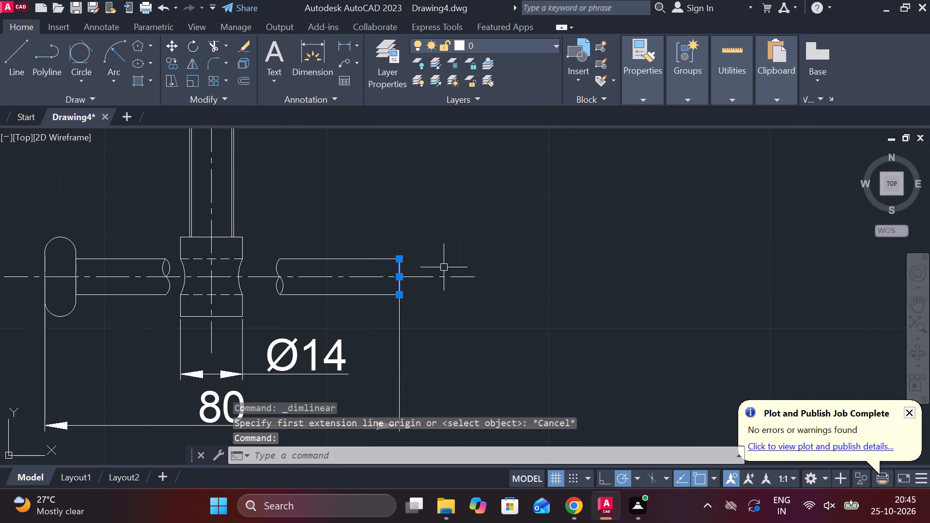
key(o)
key(Return)
key(Return)
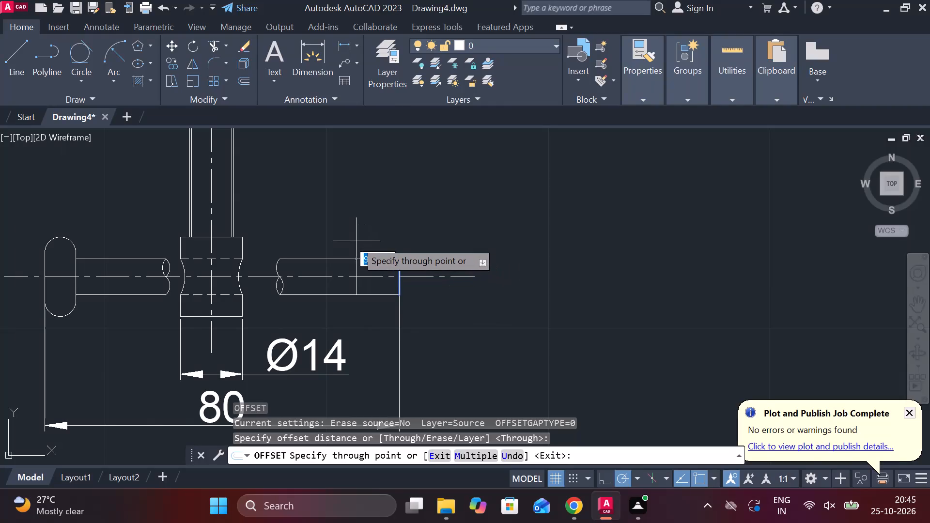
key(7)
key(Return)
scroll(373, 241, up, 1)
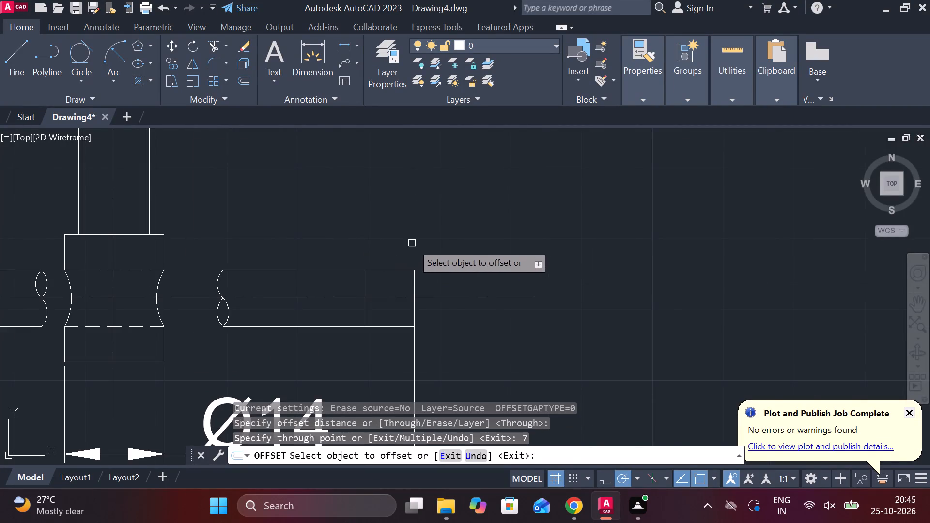
middle_drag(414, 243, 391, 228)
scroll(393, 231, up, 2)
key(Escape)
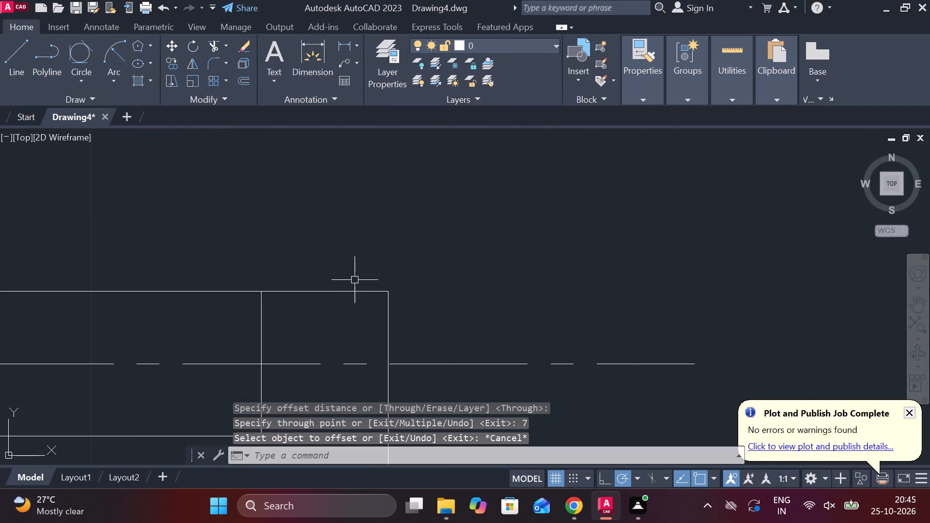
Draw a line over the bar's upper edge from the offset vertical line to the flat end.
key(l)
key(Return)
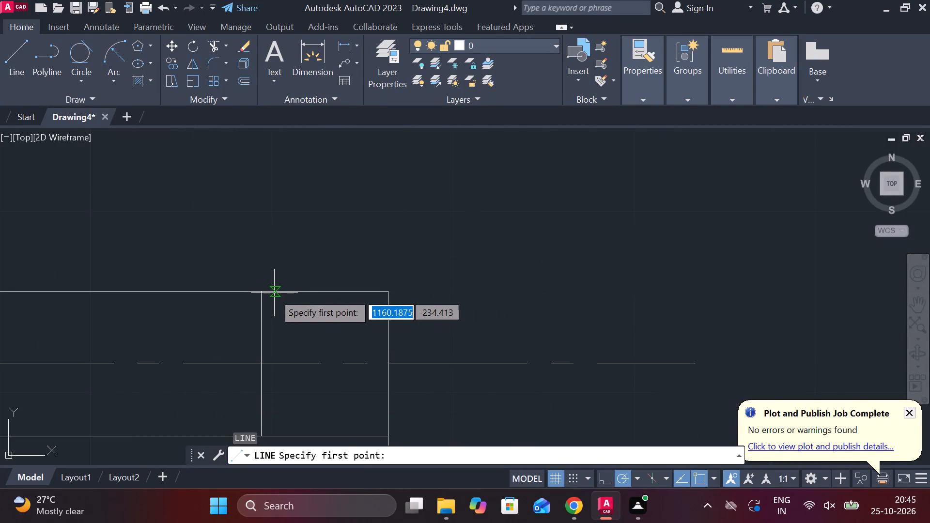
click(266, 291)
click(390, 290)
key(Escape)
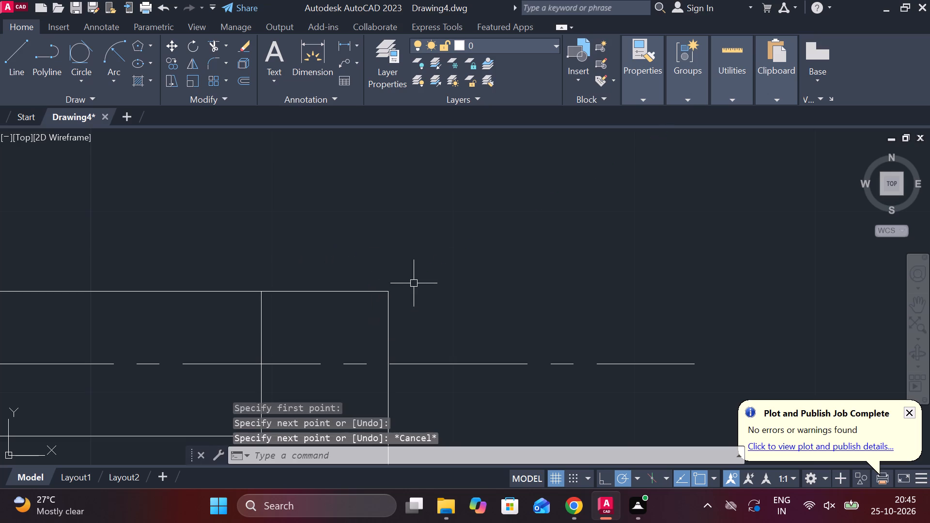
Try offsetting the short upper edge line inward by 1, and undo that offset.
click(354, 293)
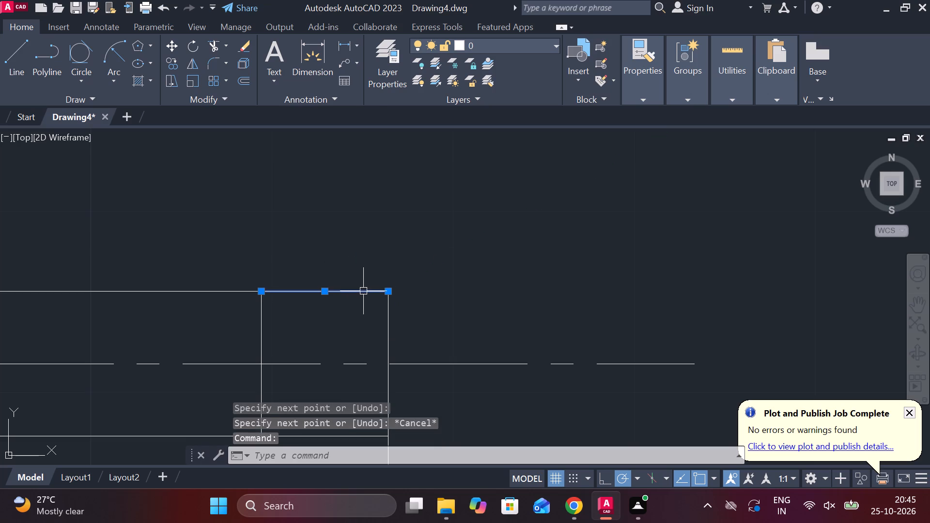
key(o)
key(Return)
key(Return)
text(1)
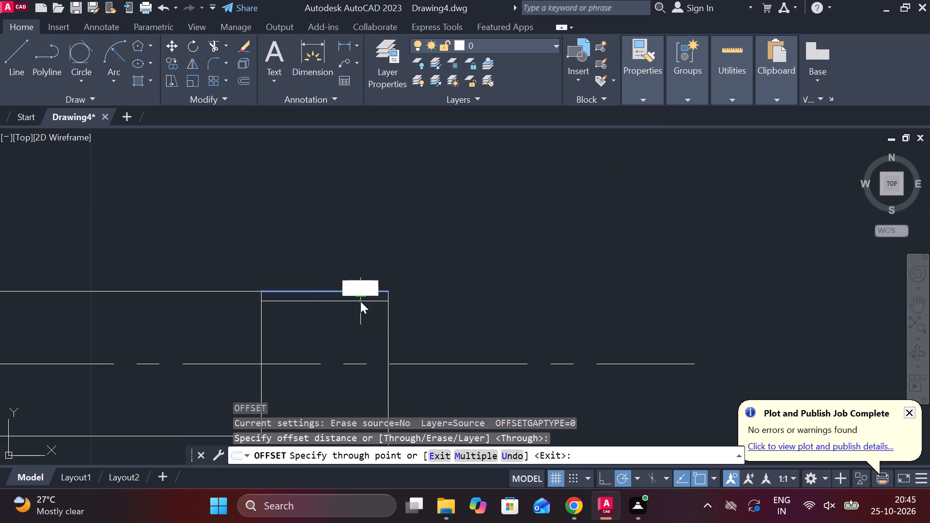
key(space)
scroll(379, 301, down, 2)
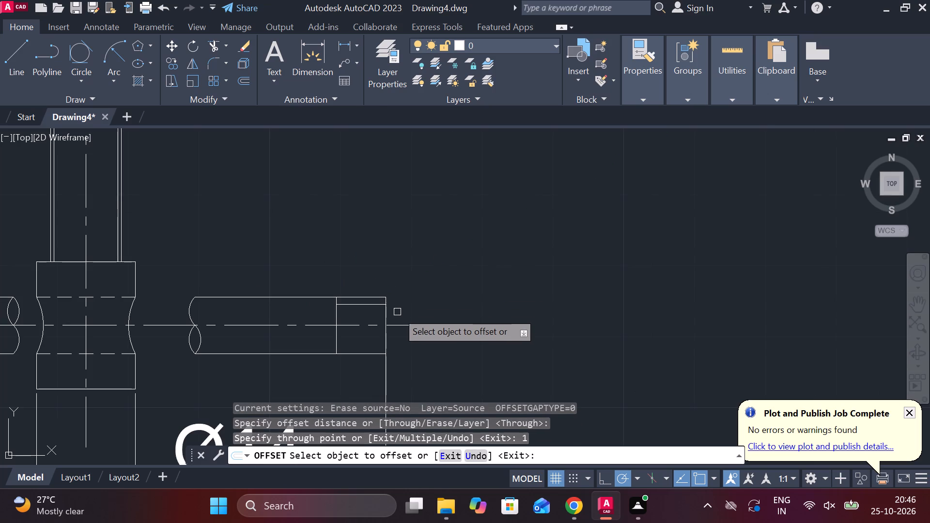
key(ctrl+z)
Offset the short line on the bar's upper edge by 0.5 toward the centreline.
click(364, 295)
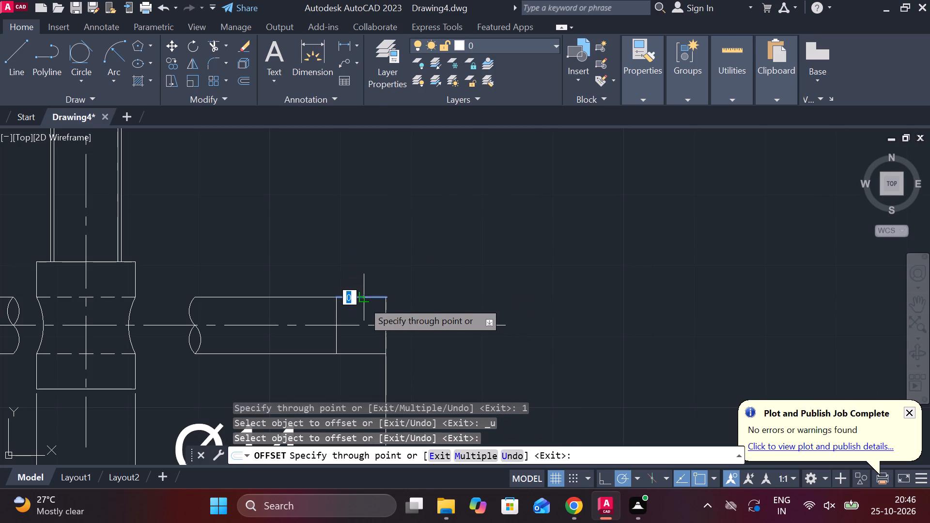
scroll(363, 304, up, 2)
text(.5)
key(Return)
key(Escape)
Mirror the short thread line about the bar's horizontal centreline, keeping the source line.
click(396, 300)
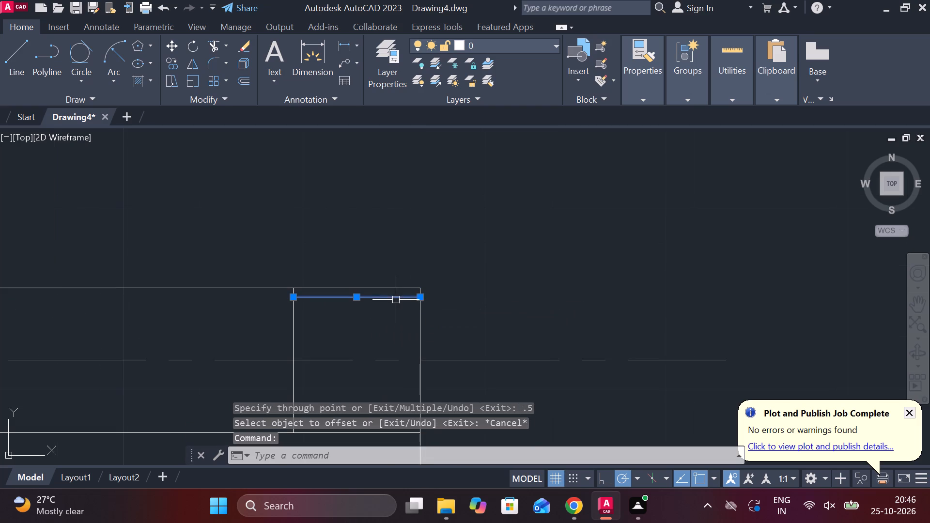
text(MI)
key(Return)
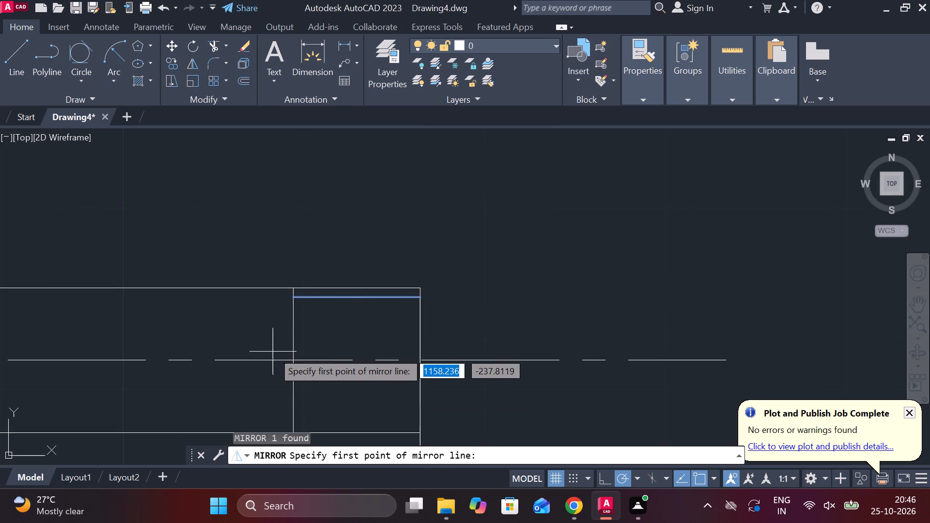
click(289, 356)
click(427, 359)
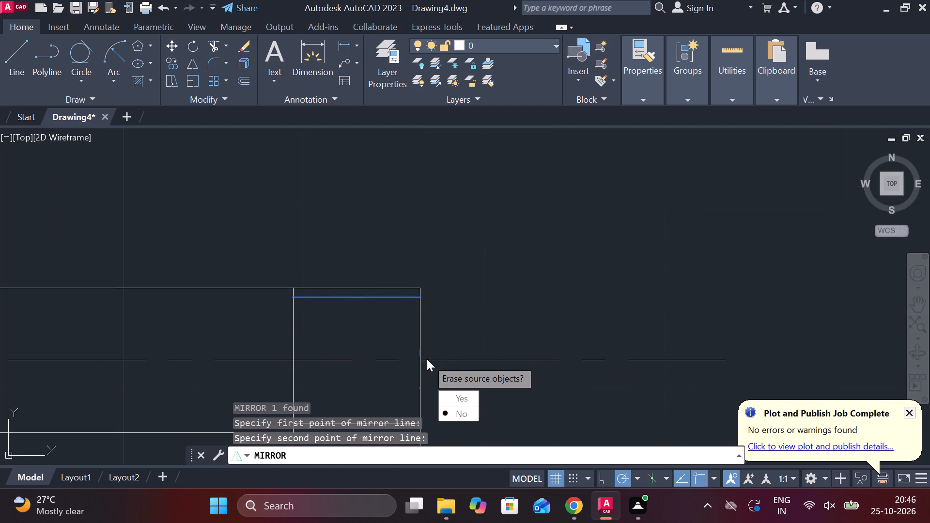
drag(464, 412, 427, 359)
middle_drag(429, 303, 464, 260)
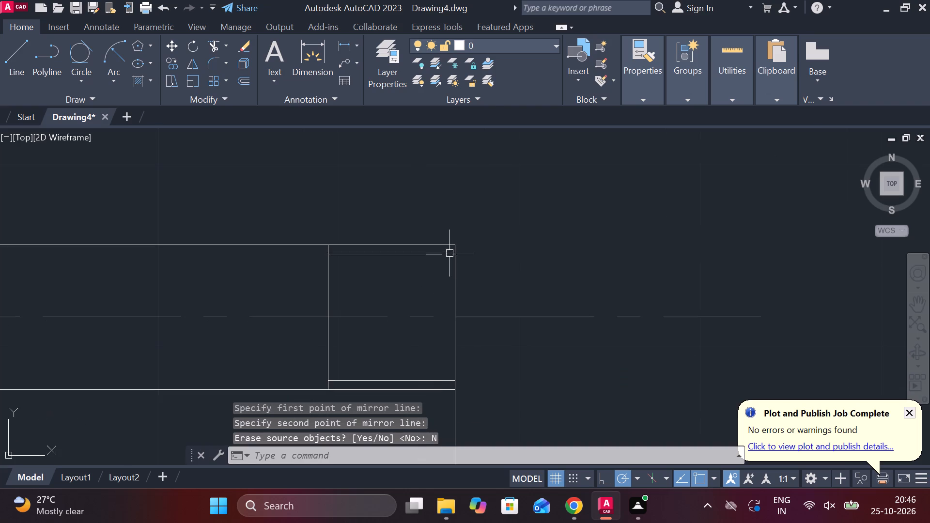
Erase the short line overlapping the bar's upper edge at the threaded end.
click(426, 244)
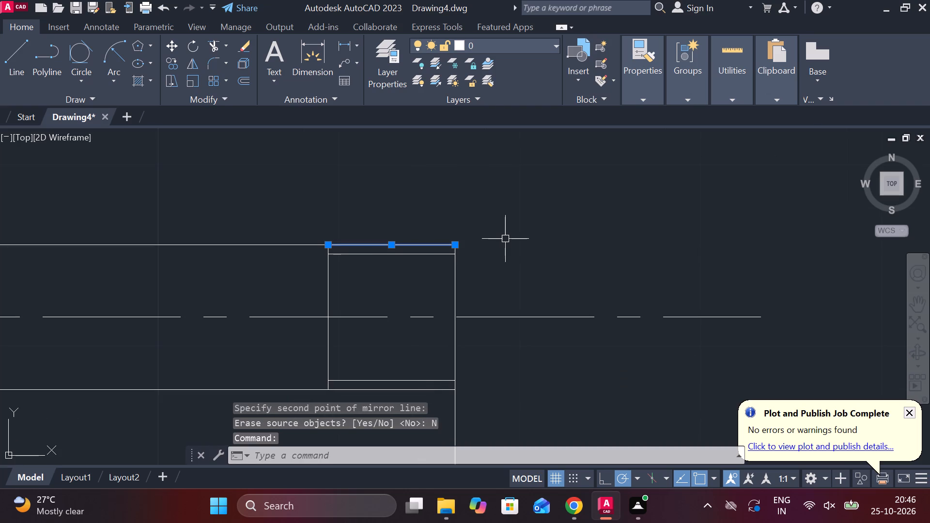
key(e)
click(539, 271)
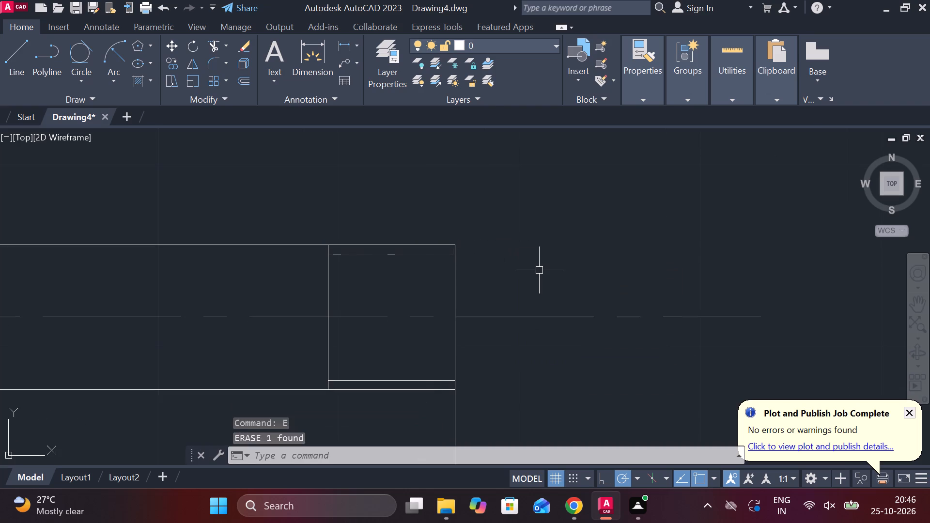
Add a vertical linear dimension across the bar's threaded flat end and prefix its text with M.
scroll(539, 270, down, 1)
click(347, 41)
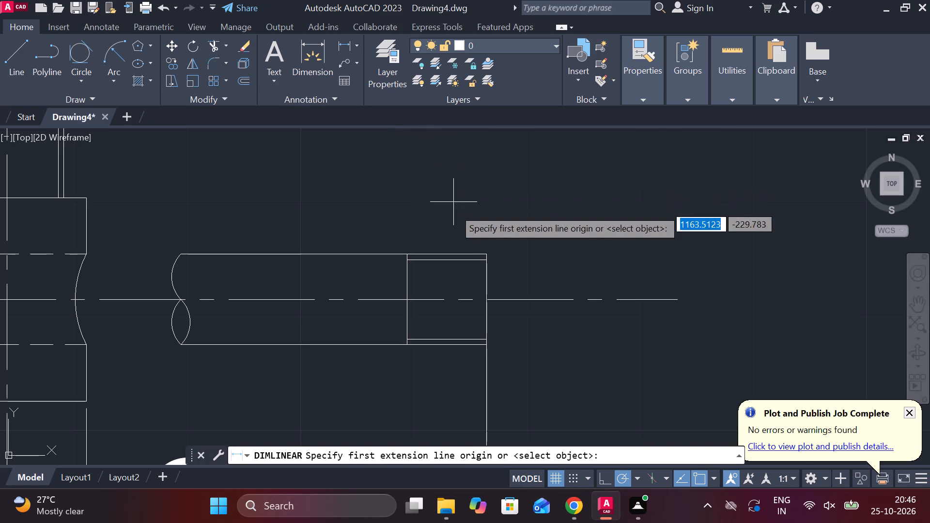
click(483, 252)
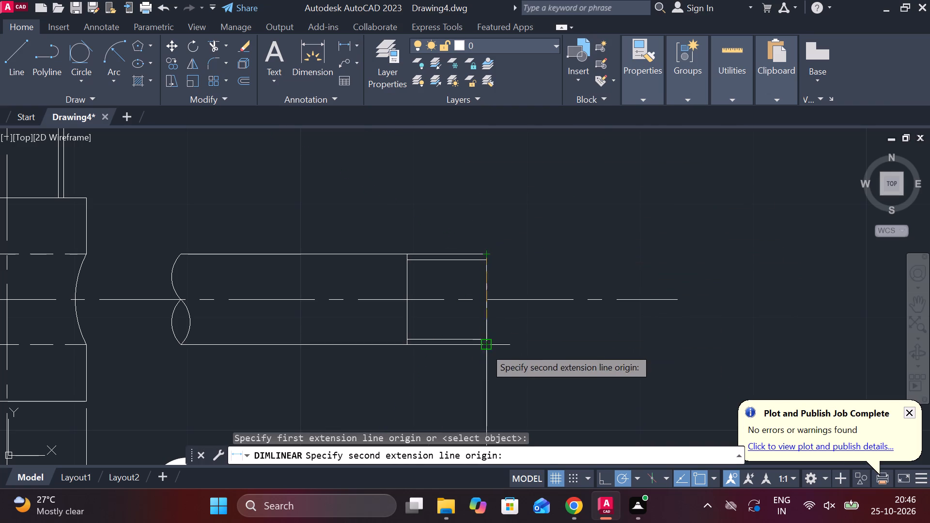
click(486, 347)
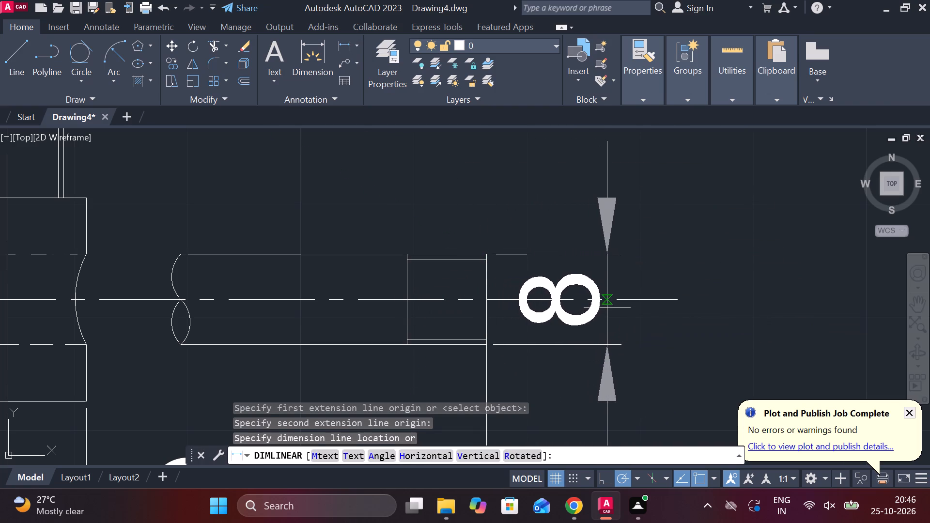
click(607, 308)
double_click(580, 284)
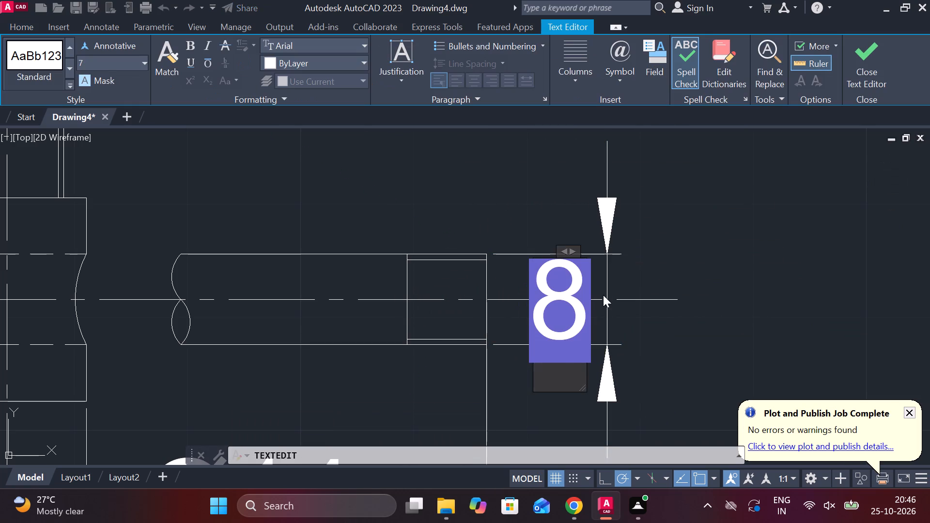
key(m)
click(857, 70)
scroll(710, 256, down, 1)
middle_drag(705, 268, 626, 201)
key(Escape)
Move the M8 dimension closer to the bar's flat end, with its text above the bar.
click(551, 272)
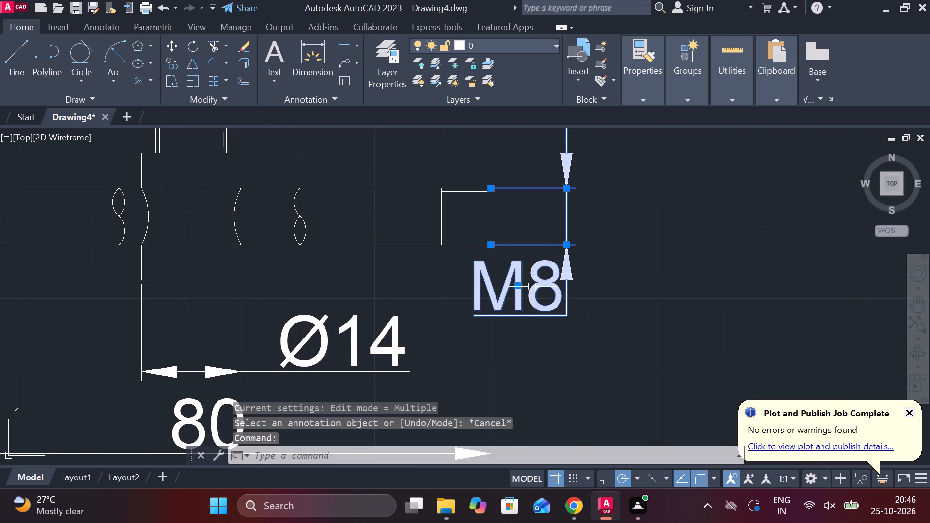
click(518, 287)
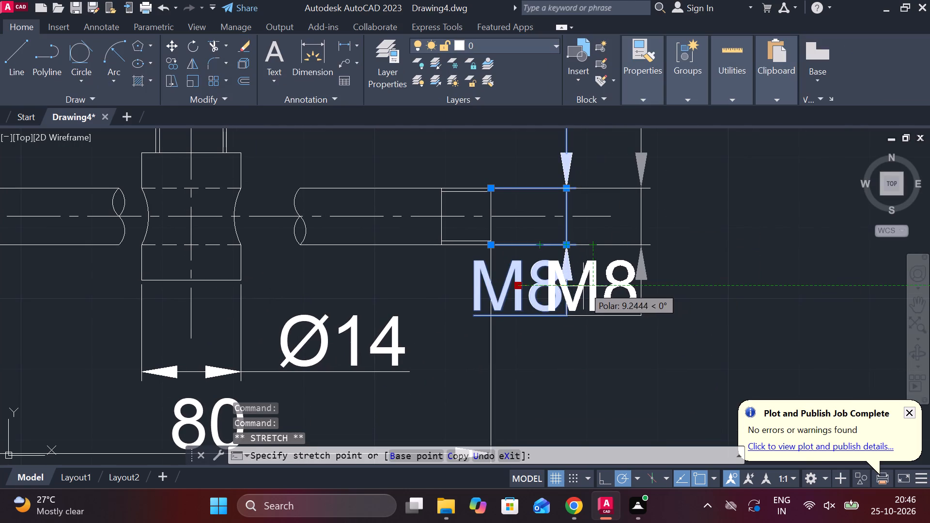
middle_drag(537, 167, 537, 227)
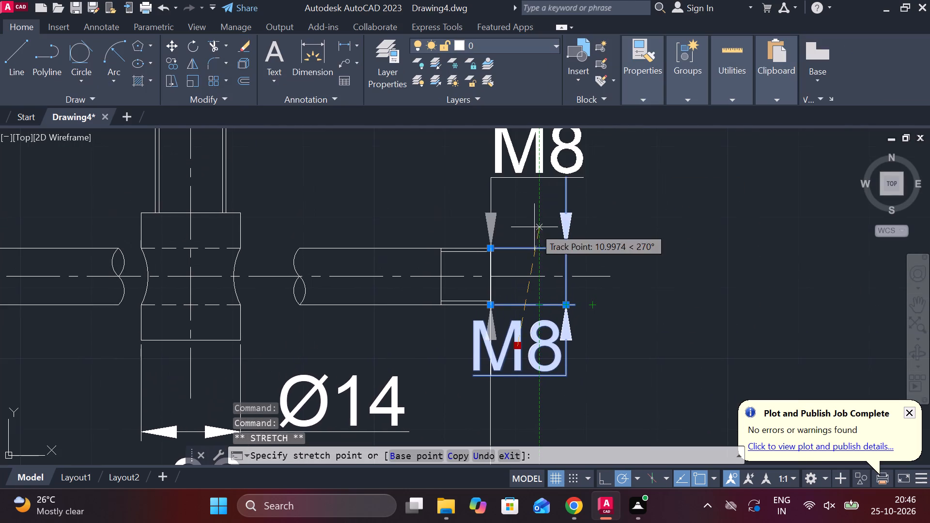
click(562, 223)
key(Escape)
Add a vertical linear dimension across the round head, placed outside it, and prefix its text with the diameter symbol Ø.
scroll(570, 330, down, 1)
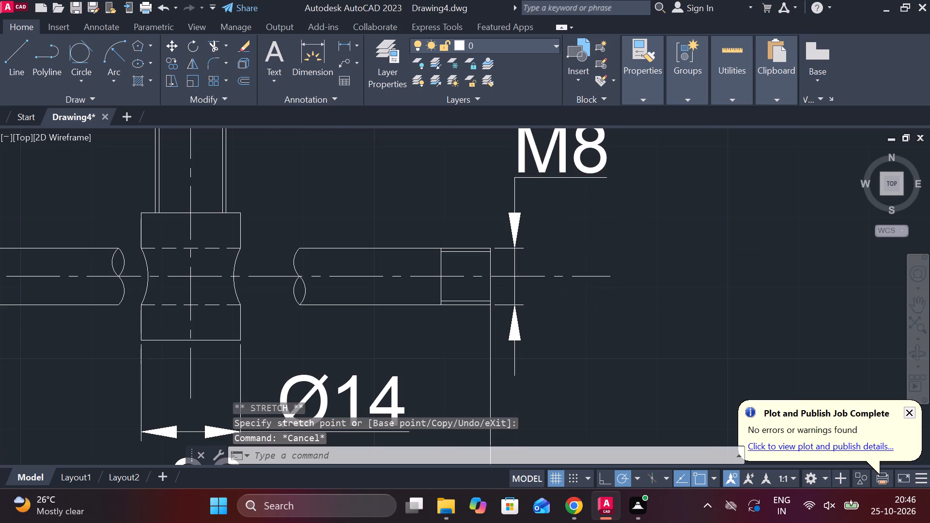
middle_drag(464, 357, 476, 350)
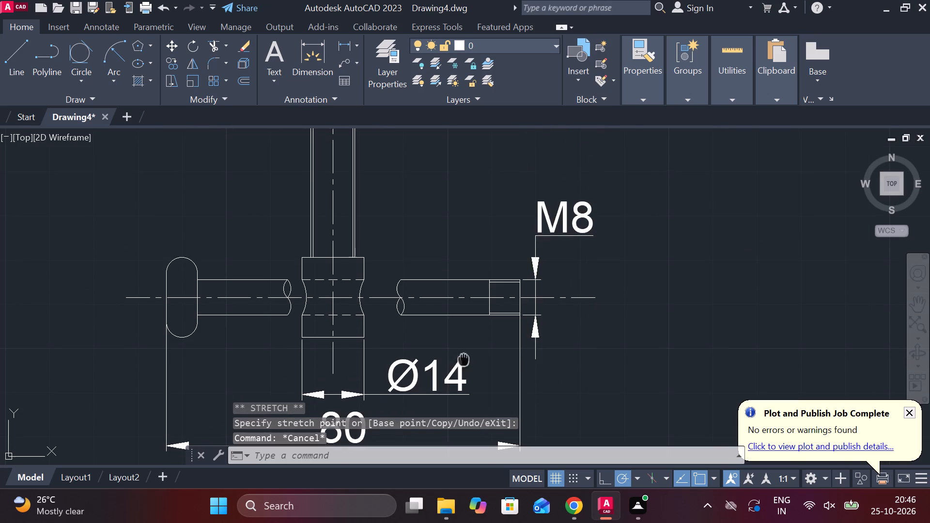
middle_drag(476, 350, 559, 266)
click(346, 50)
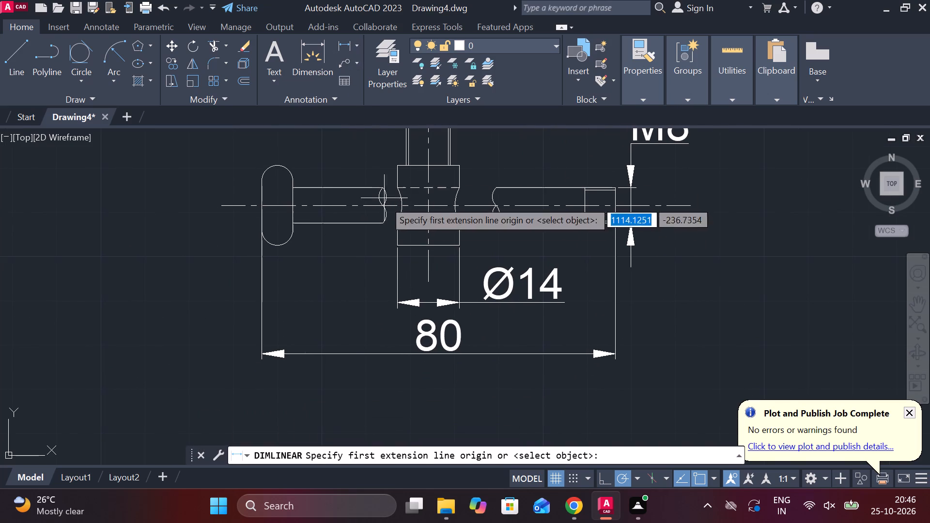
click(283, 164)
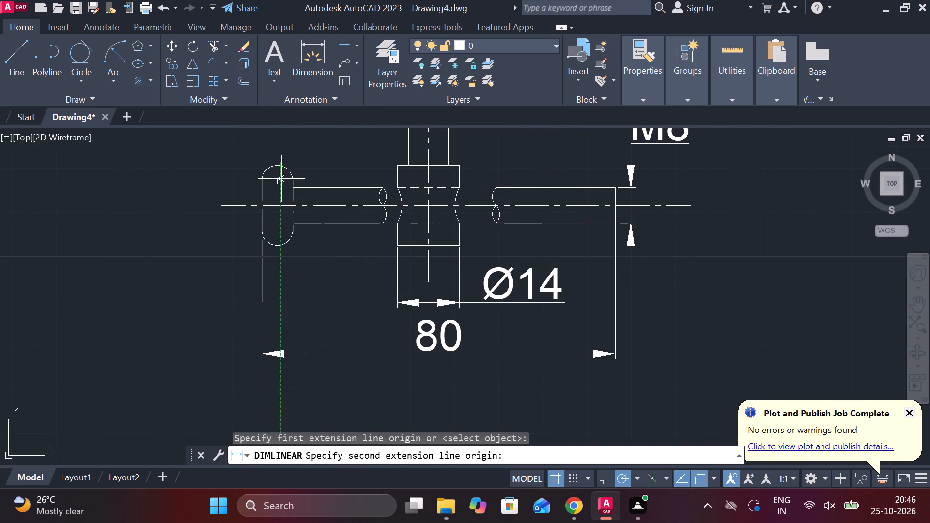
click(278, 245)
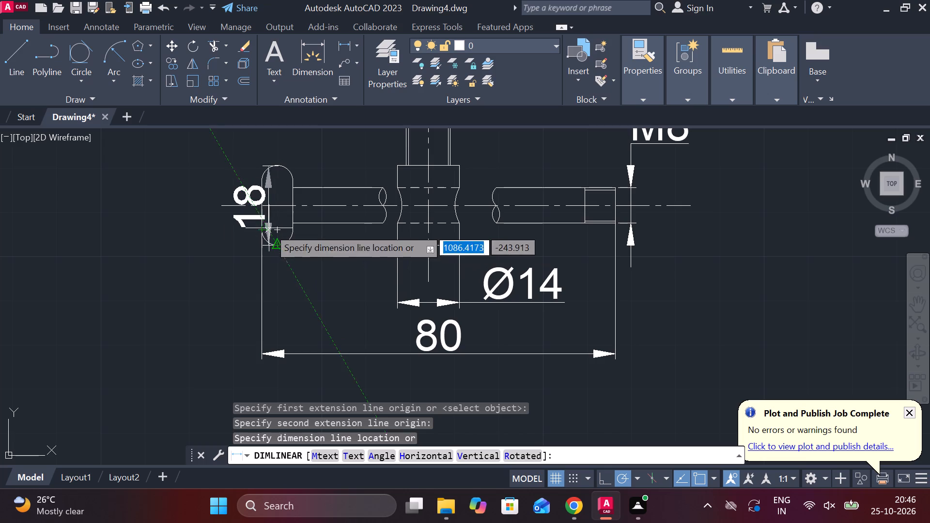
middle_drag(218, 226, 324, 242)
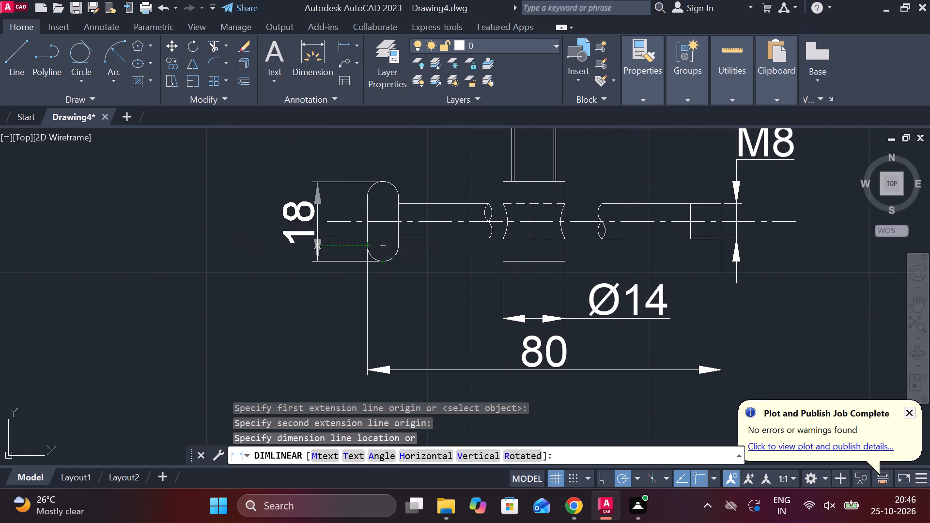
click(316, 230)
key(Escape)
double_click(308, 214)
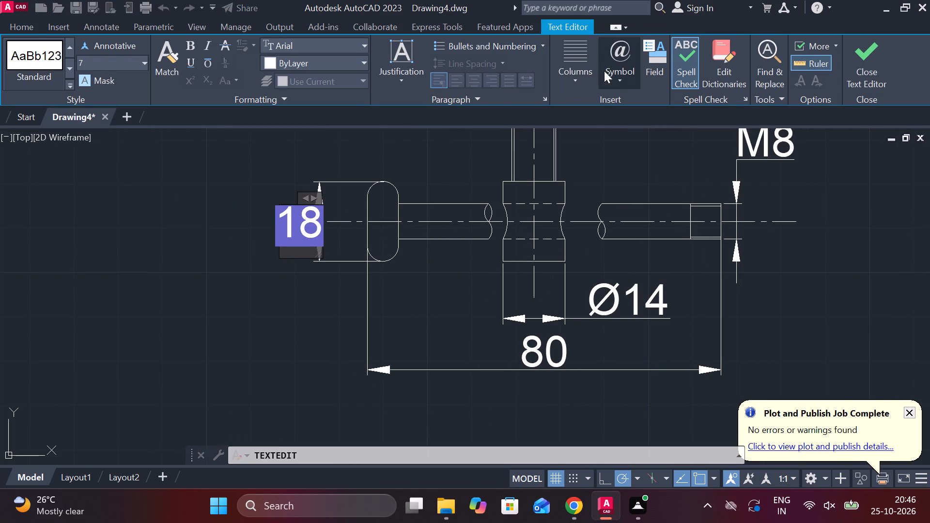
click(621, 75)
click(647, 144)
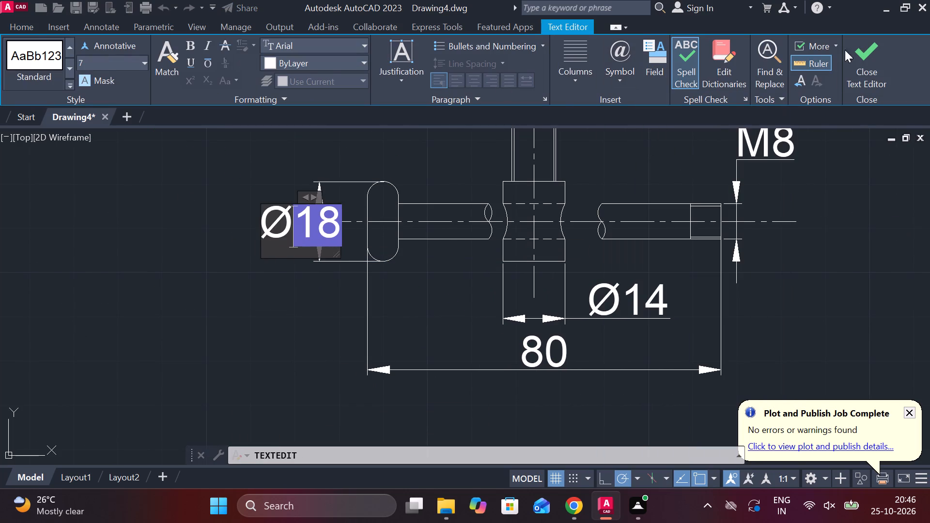
click(865, 55)
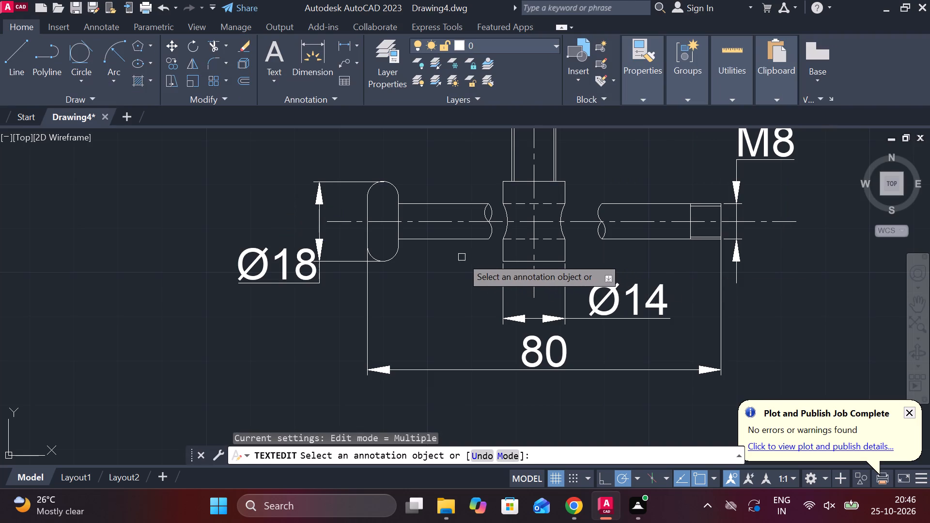
key(Escape)
Add a linear dimension for the round head's thickness along the bar, placed just below the head.
click(347, 48)
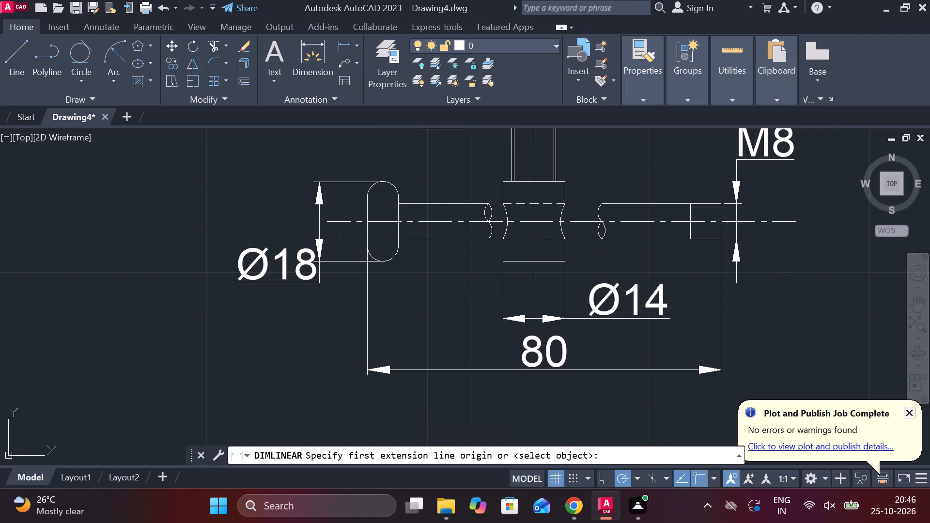
click(365, 220)
click(404, 221)
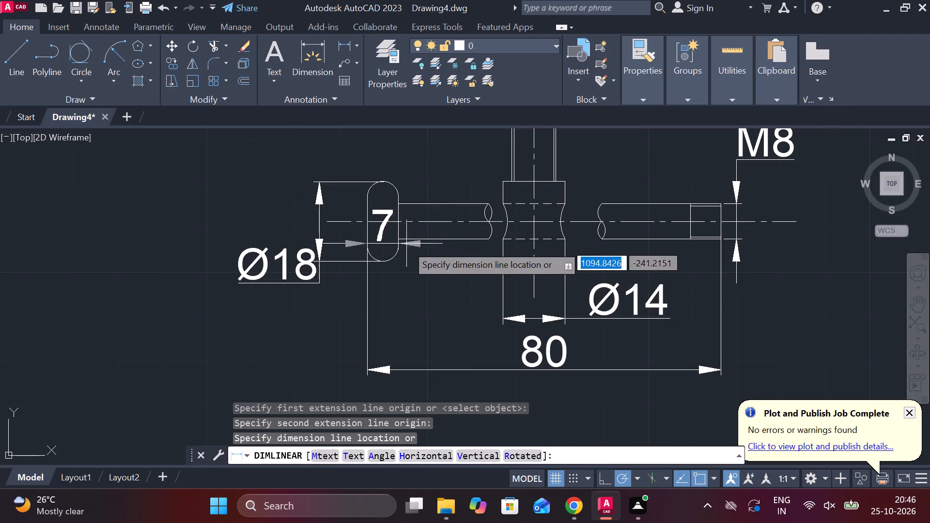
click(424, 305)
Add a vertical linear dimension for the height of the screw's head block, placed beside it across the bar.
middle_drag(423, 293, 365, 304)
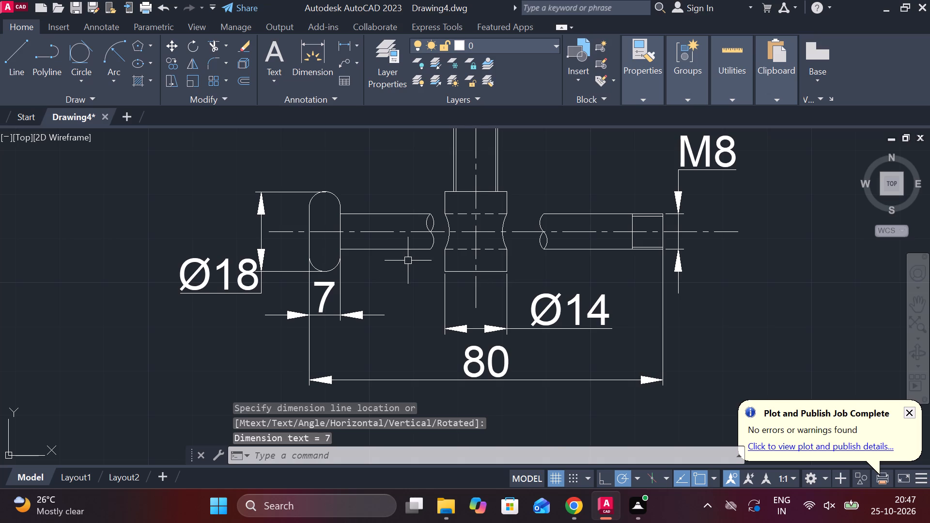
scroll(408, 261, up, 1)
key(space)
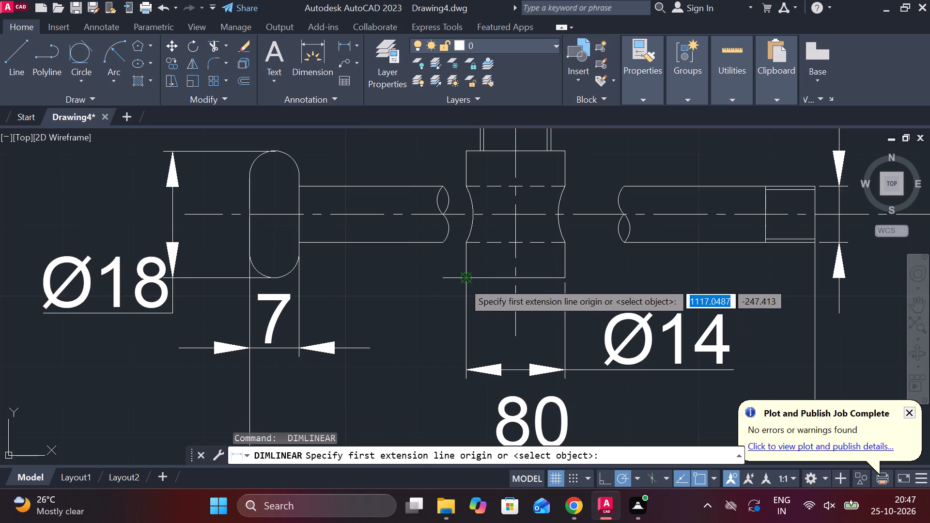
click(463, 282)
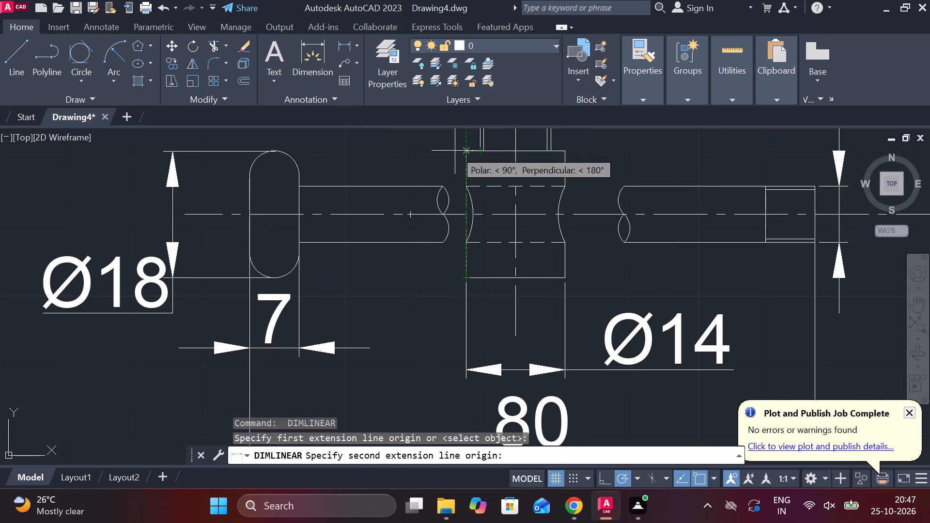
click(463, 151)
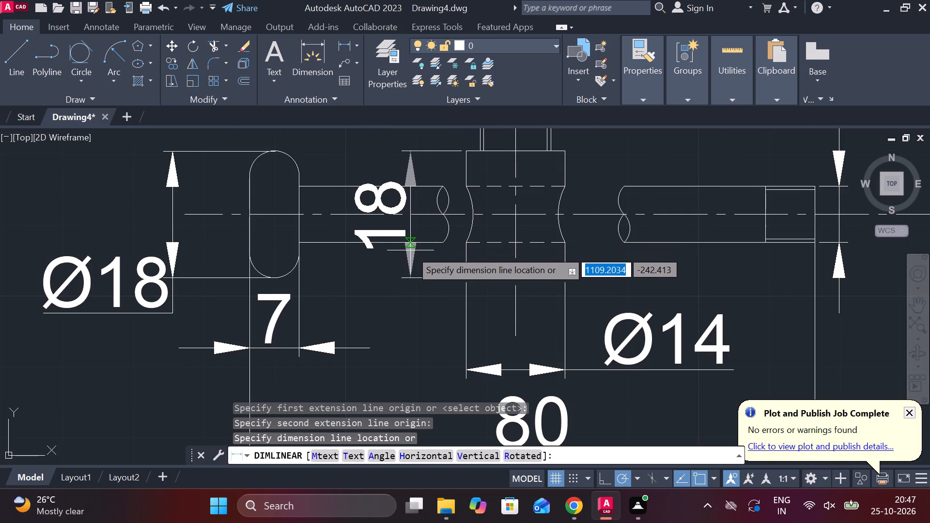
click(411, 250)
Move the head block height dimension further from the screw, with its text above the bar.
scroll(423, 248, down, 2)
middle_drag(445, 251, 436, 308)
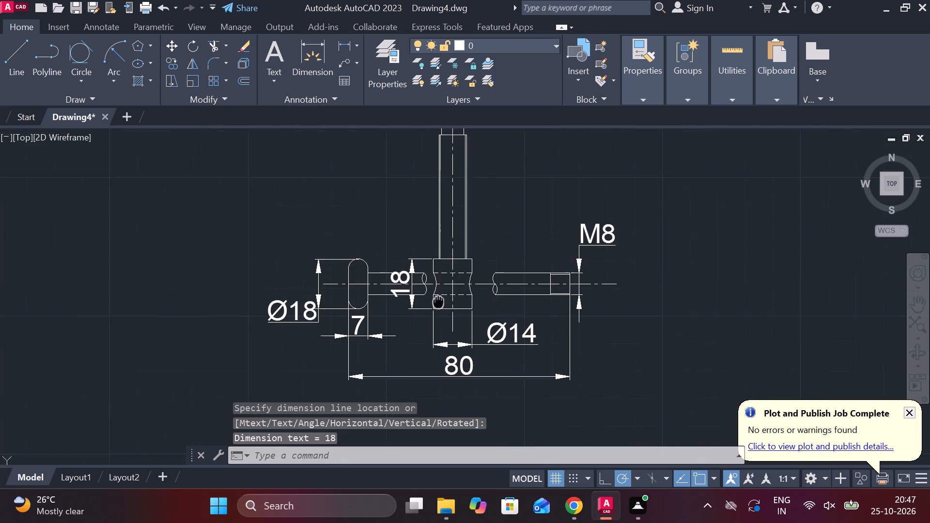
middle_drag(436, 308, 435, 312)
scroll(434, 255, up, 2)
key(space)
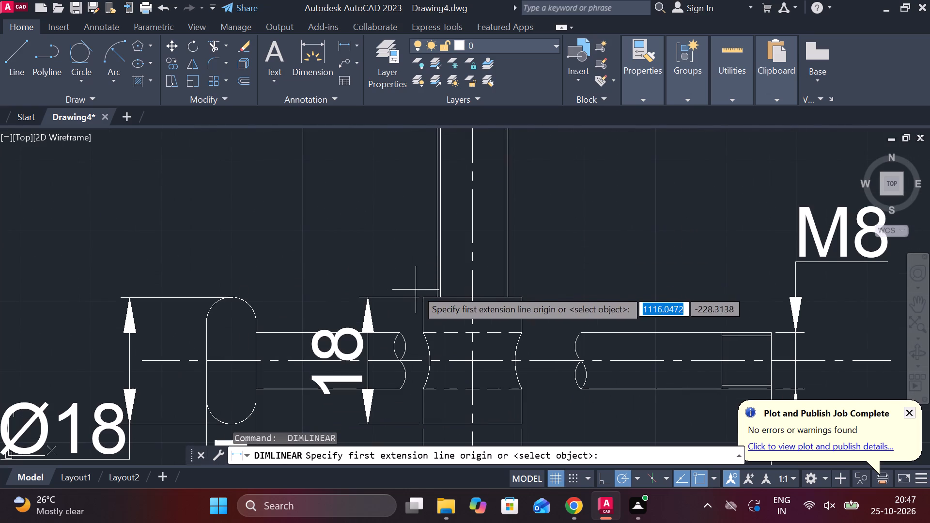
key(grave)
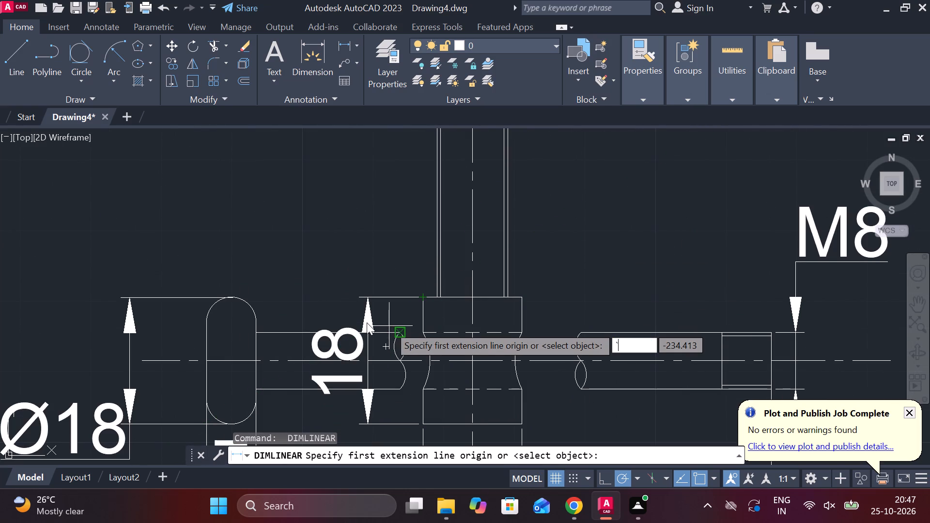
key(Escape)
click(369, 329)
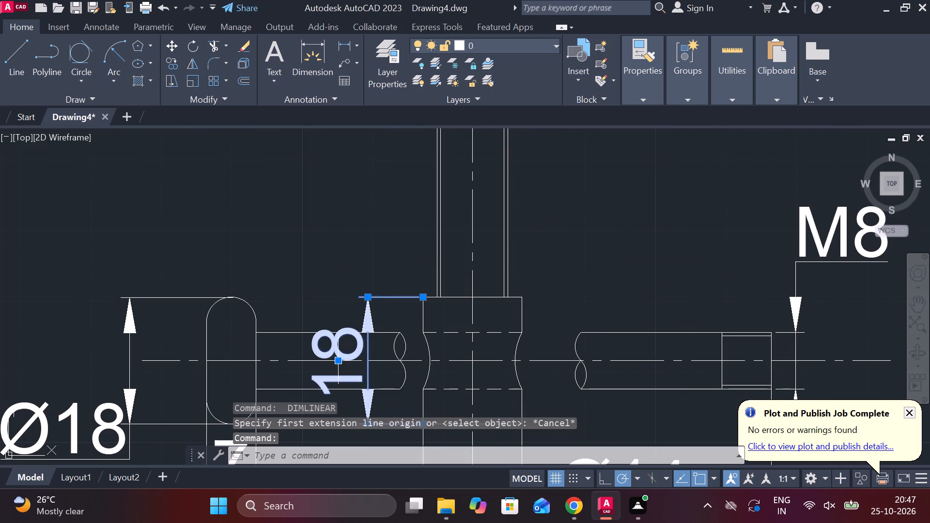
click(340, 359)
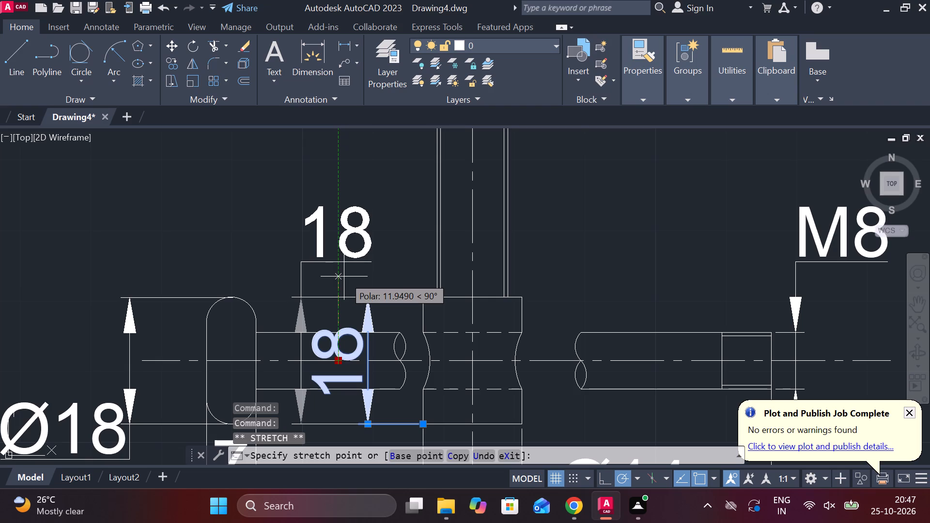
click(344, 277)
key(Escape)
Add a vertical linear dimension for the threaded shank's length, from the head block's upper edge to the thread end.
scroll(393, 255, down, 1)
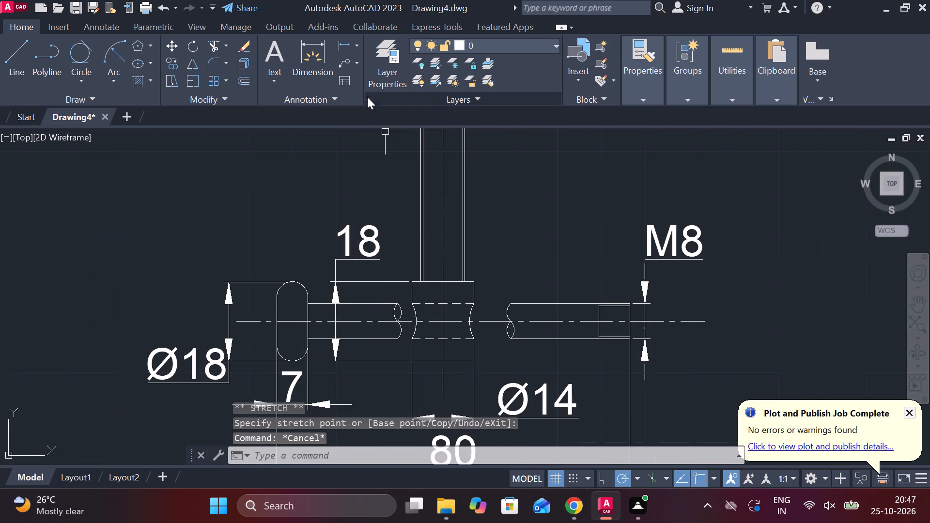
click(341, 45)
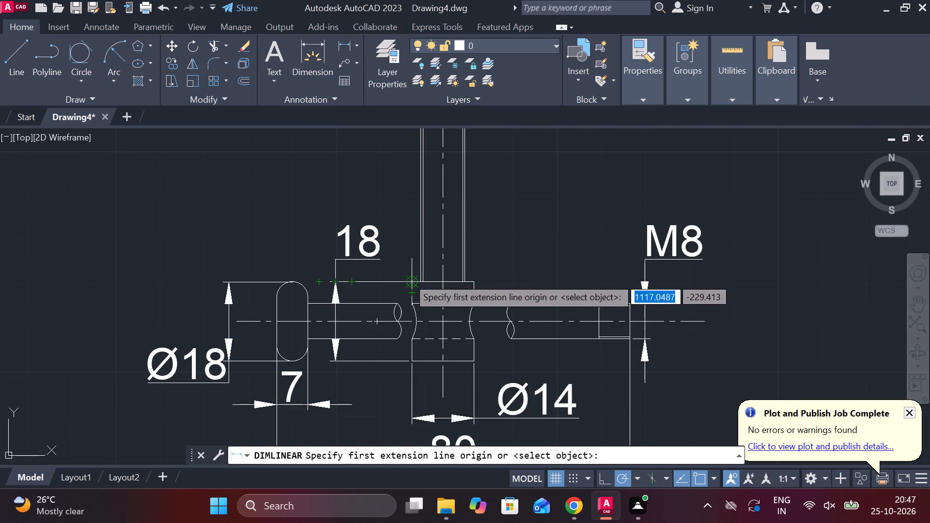
click(408, 277)
middle_drag(412, 163, 429, 314)
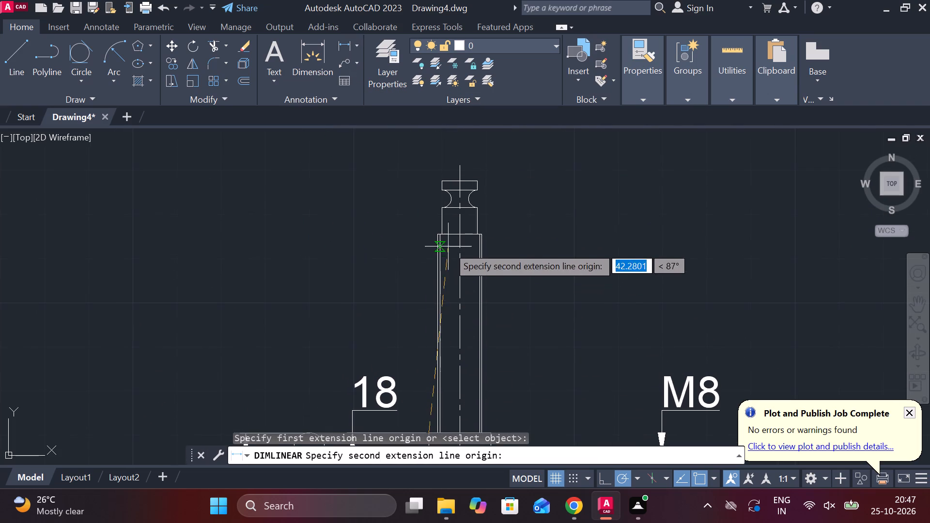
click(437, 235)
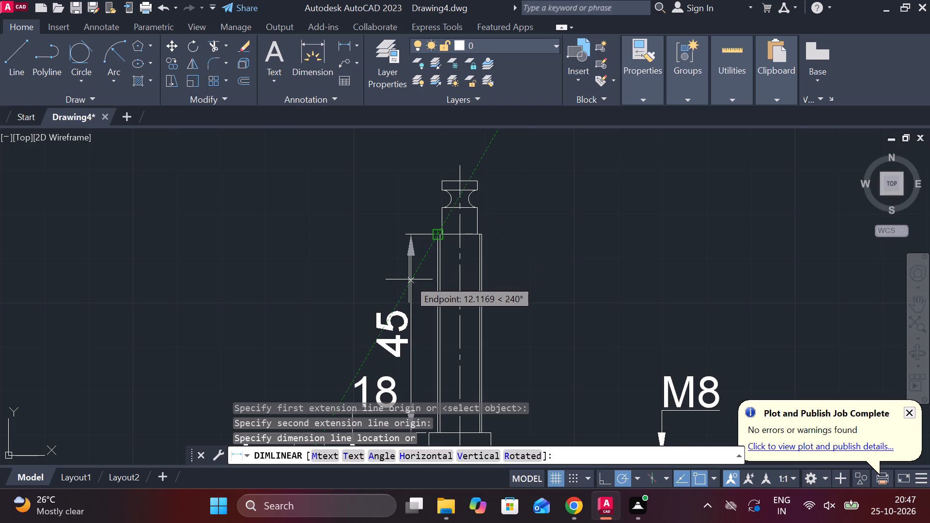
click(409, 279)
Add a vertical linear dimension for the plain neck between the threaded shank and the rounded groove, placed outside the screw.
middle_drag(555, 308, 524, 264)
middle_drag(519, 264, 519, 265)
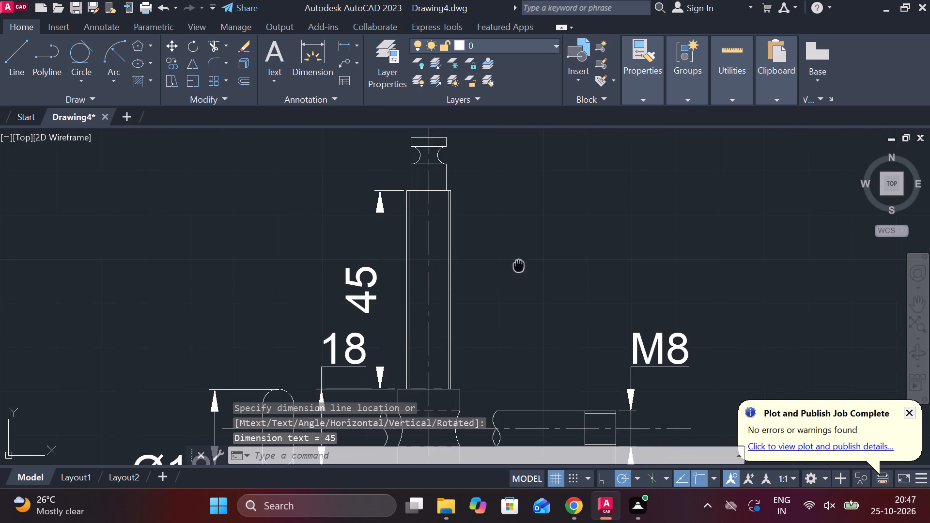
middle_drag(519, 265, 477, 345)
scroll(447, 299, up, 2)
middle_drag(449, 293, 527, 384)
key(space)
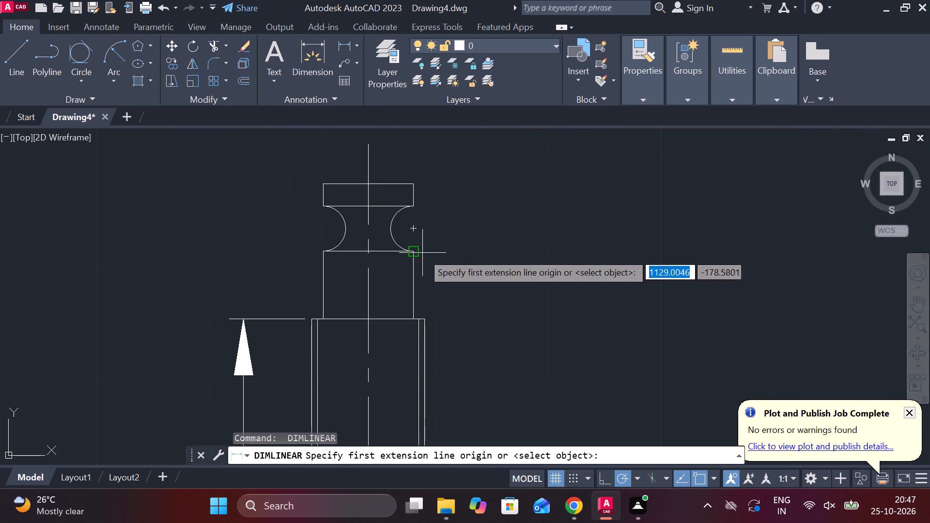
click(421, 252)
click(414, 314)
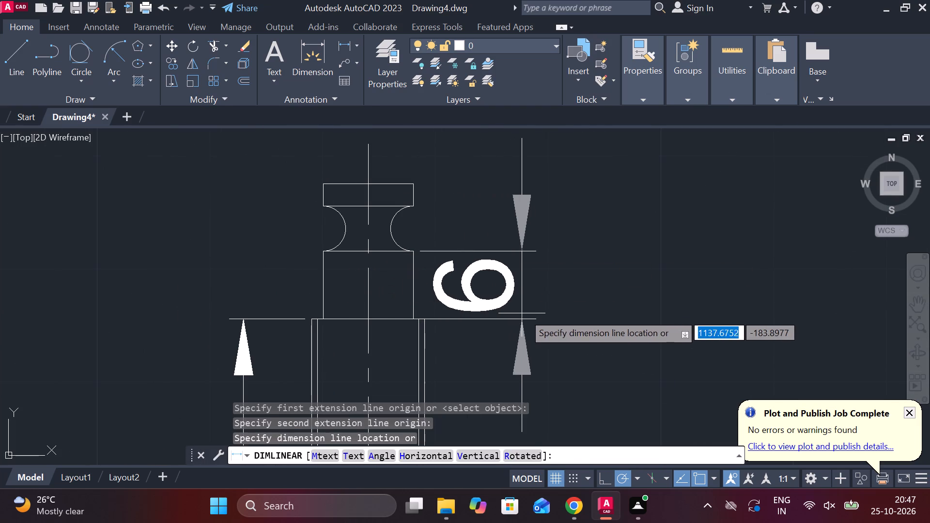
click(529, 312)
Add a vertical linear dimension for the rounded groove's width, on the opposite side from the neck dimension.
key(space)
click(318, 203)
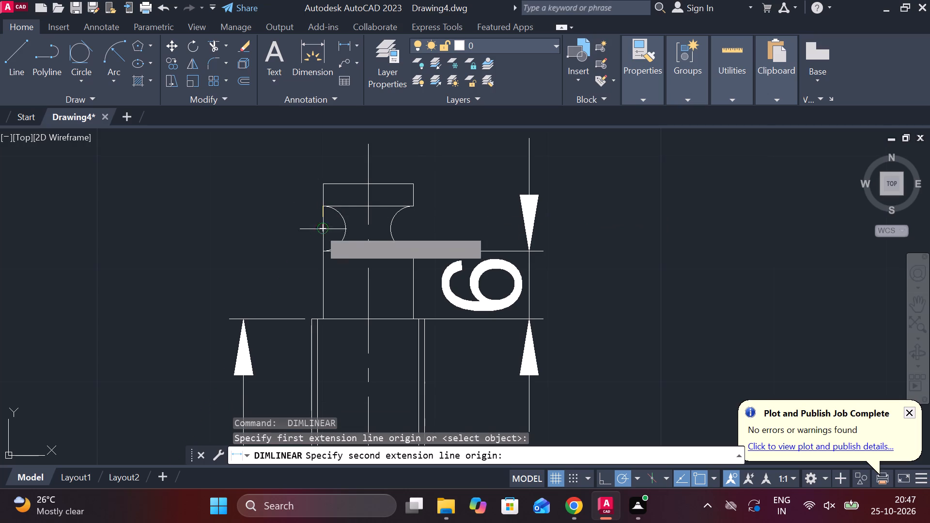
click(322, 245)
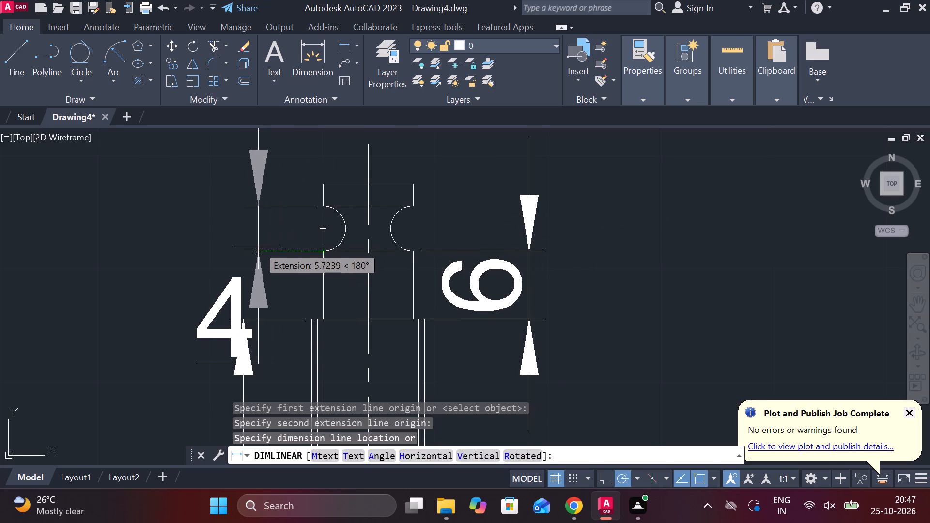
scroll(268, 246, down, 1)
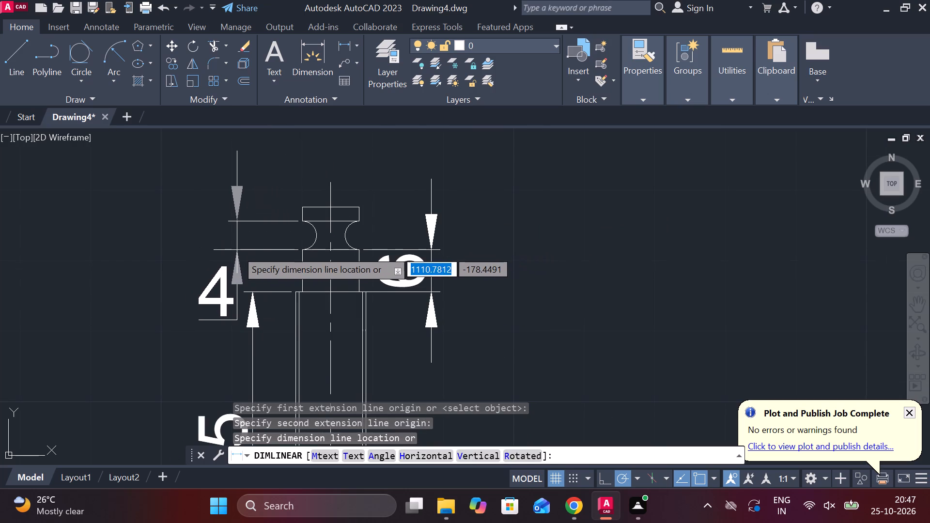
click(233, 247)
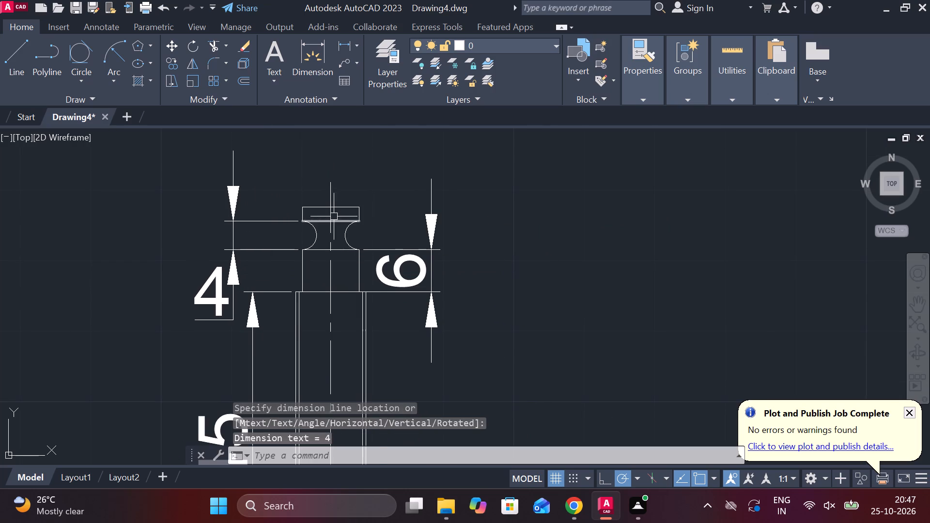
Add a vertical linear dimension for the end collar's thickness, placed outside the neck dimension.
scroll(334, 215, up, 1)
key(space)
click(371, 204)
click(373, 222)
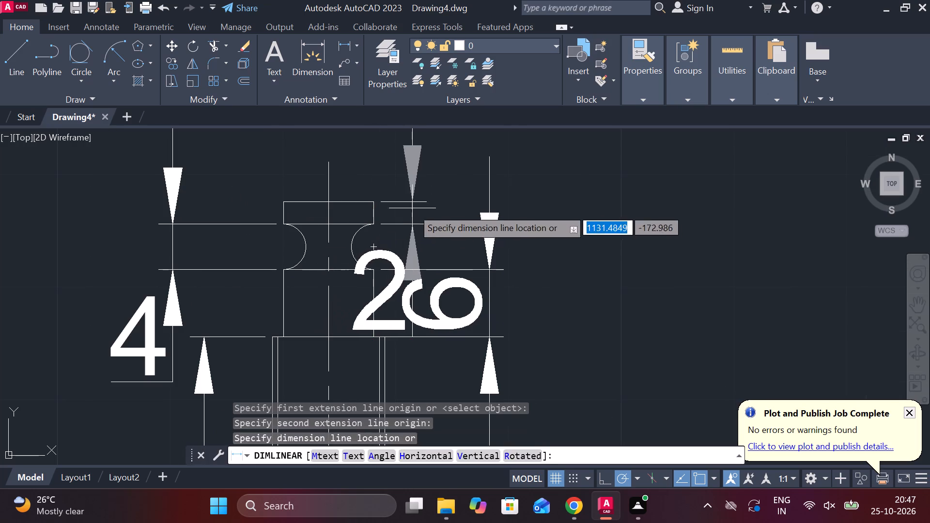
click(581, 238)
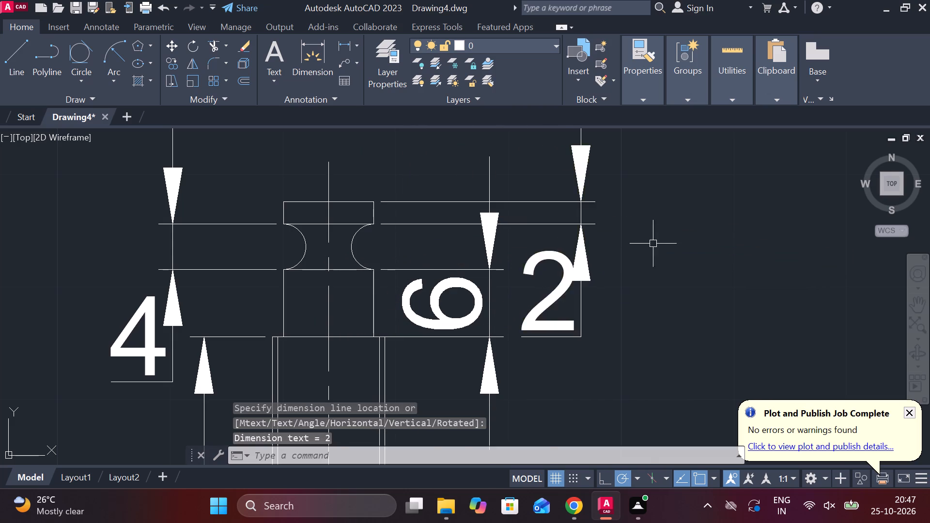
Add a horizontal linear dimension across the end collar, placed above the screw, and prefix its text with the diameter symbol Ø.
scroll(656, 244, down, 3)
middle_drag(709, 278, 676, 279)
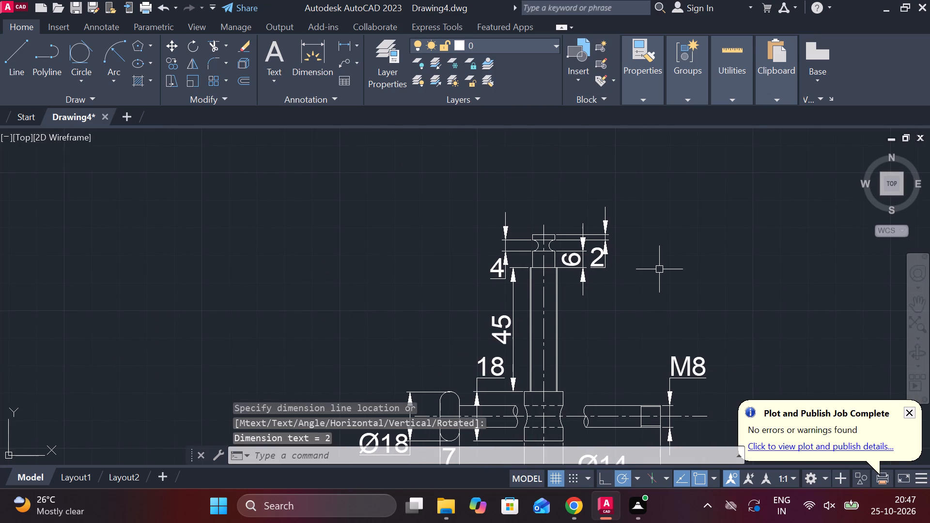
scroll(659, 269, up, 2)
middle_drag(643, 255, 631, 378)
key(space)
click(320, 303)
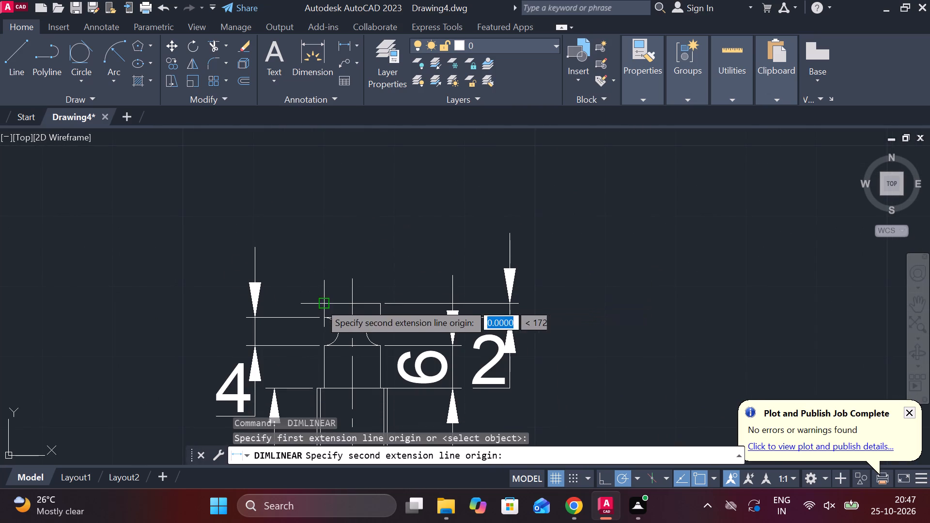
click(376, 303)
click(380, 221)
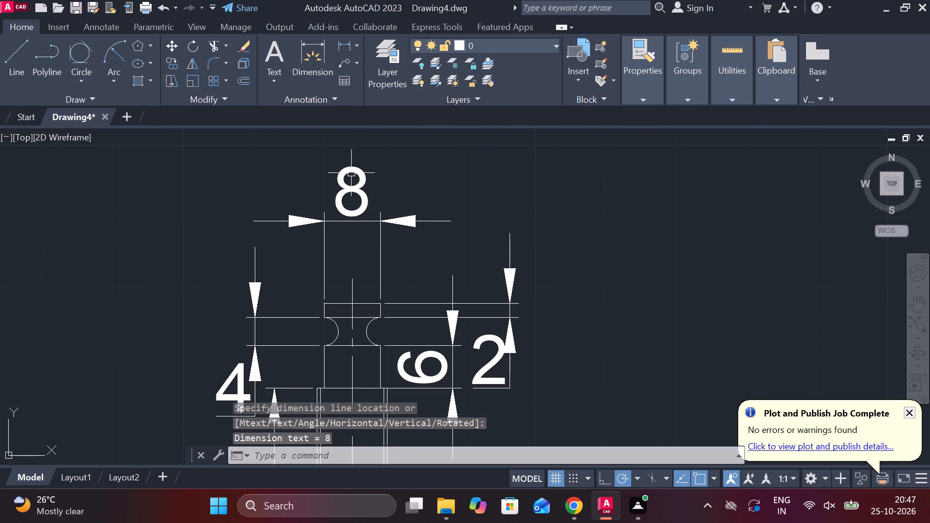
double_click(350, 167)
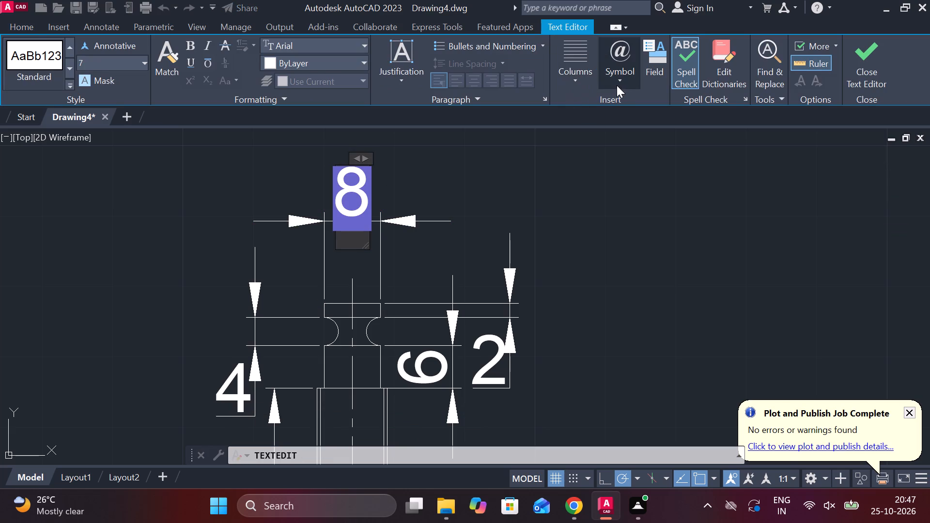
click(617, 85)
click(648, 137)
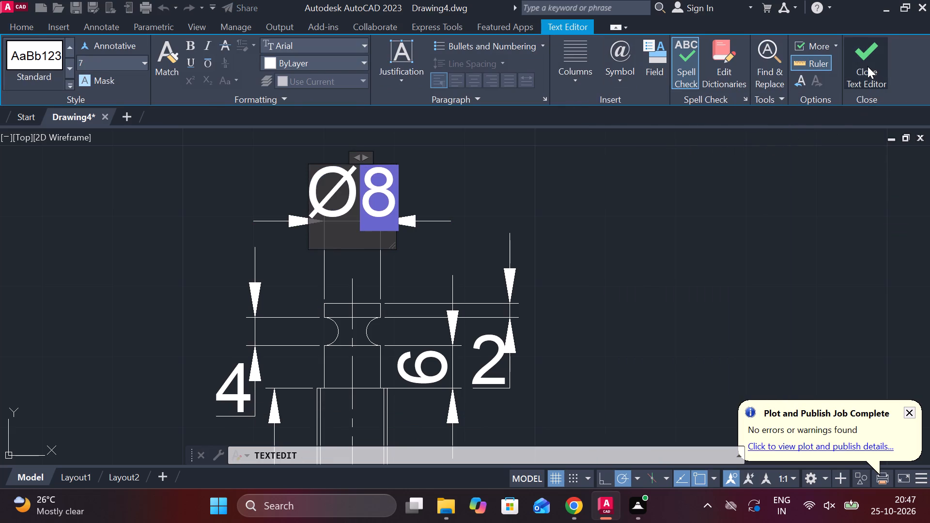
click(868, 66)
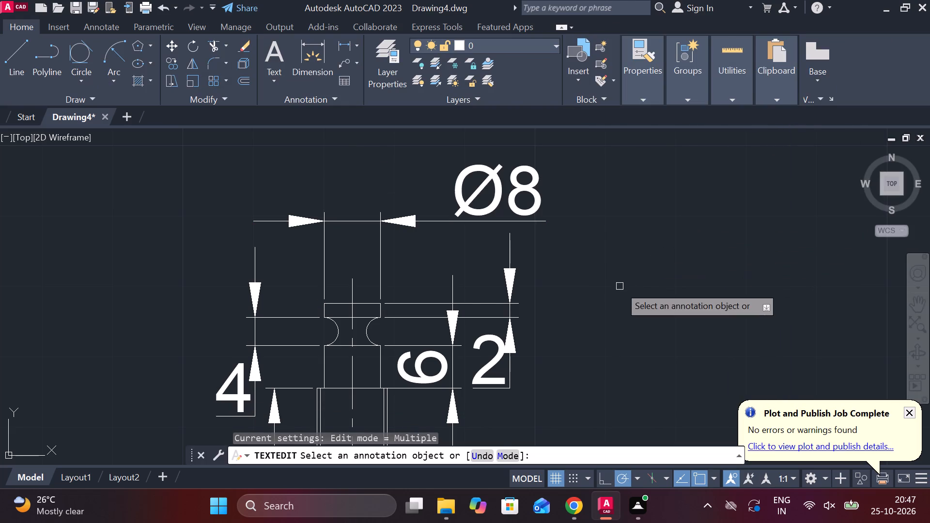
Add a horizontal linear dimension across the threaded shank, placed on its lower half, and prefix its text with M to read M10.
scroll(620, 286, down, 2)
middle_drag(619, 312, 558, 169)
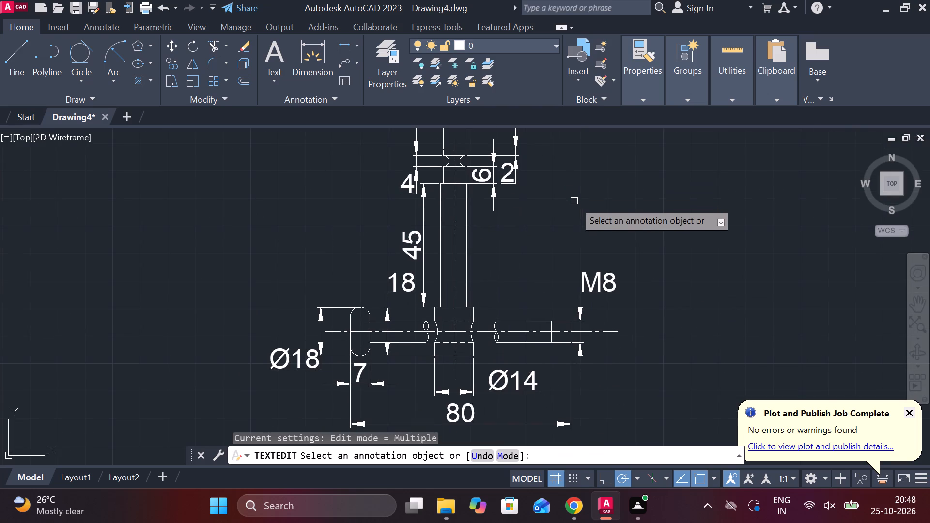
click(347, 46)
scroll(483, 335, up, 2)
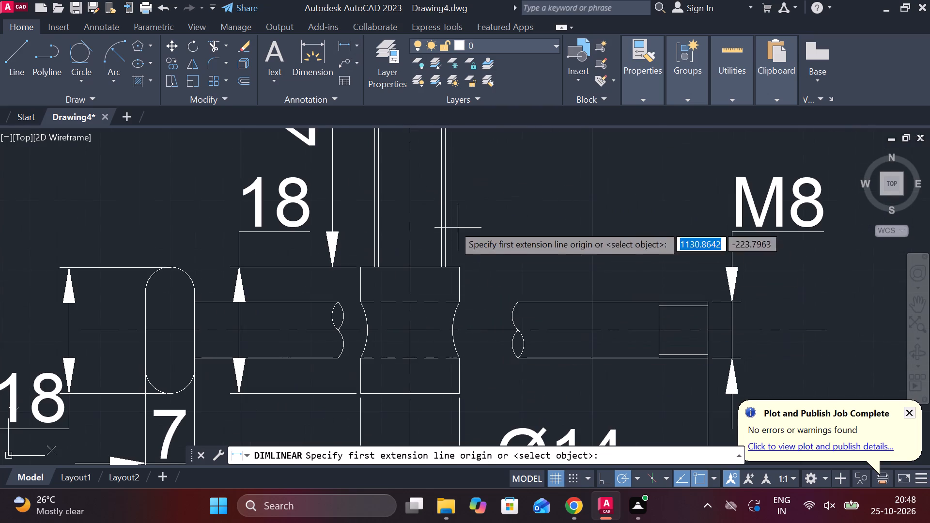
click(375, 184)
click(449, 192)
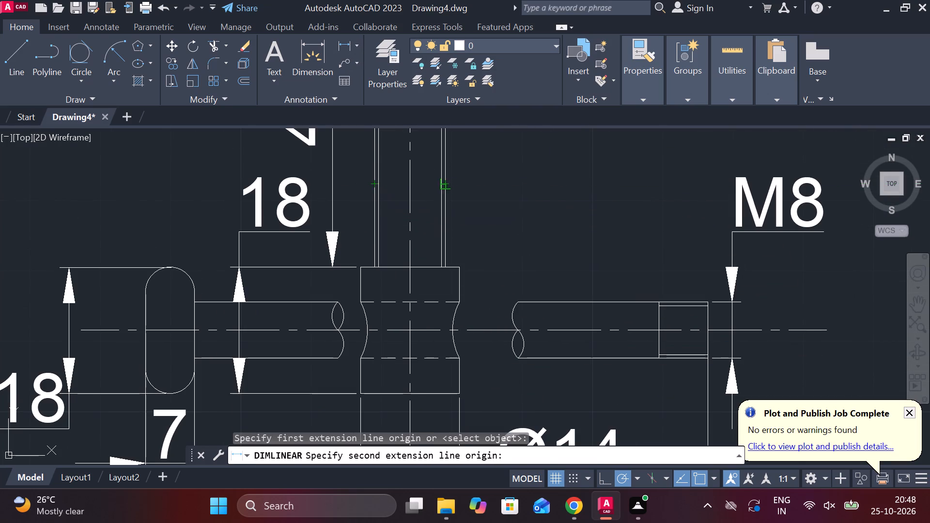
scroll(499, 179, down, 1)
middle_drag(499, 179, 499, 238)
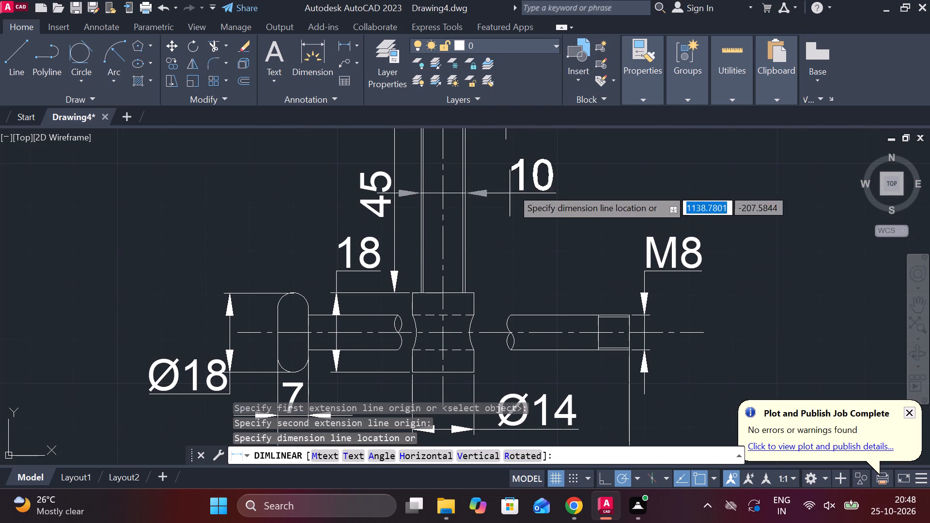
middle_drag(466, 166, 477, 238)
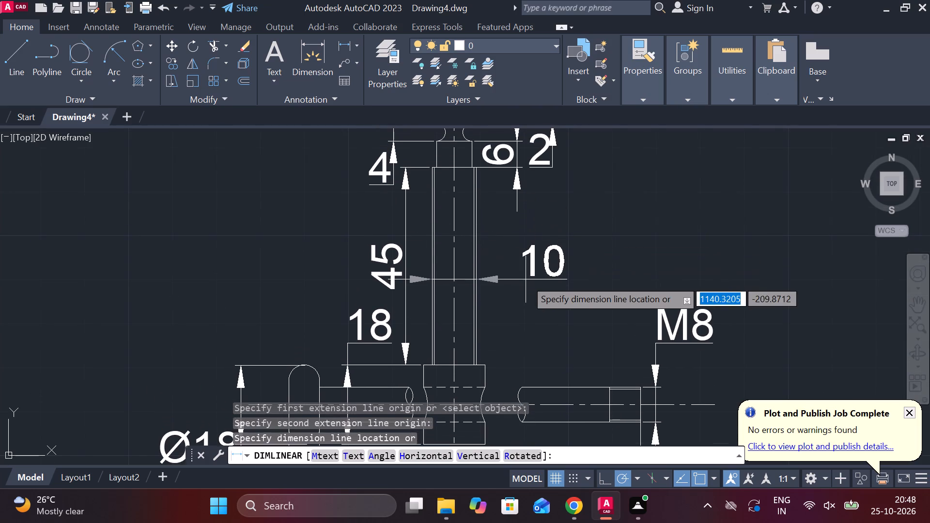
click(526, 303)
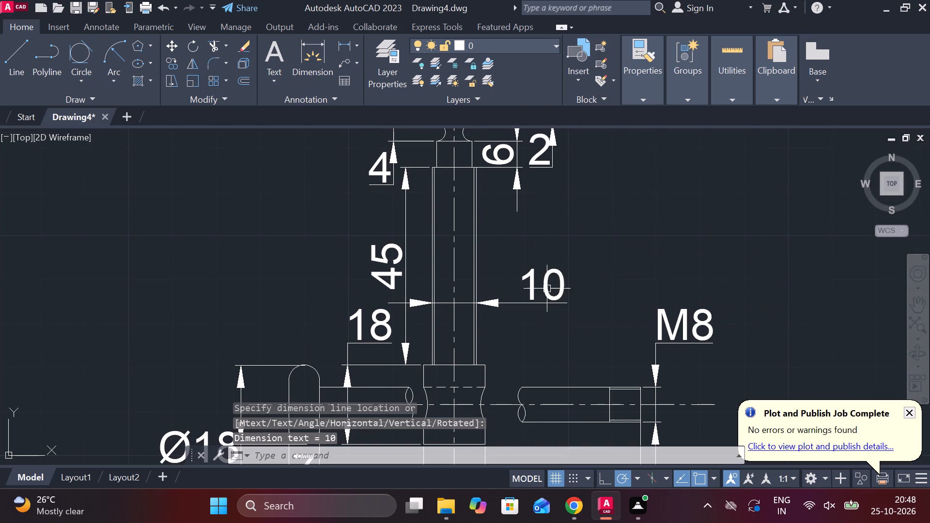
double_click(547, 289)
key(m)
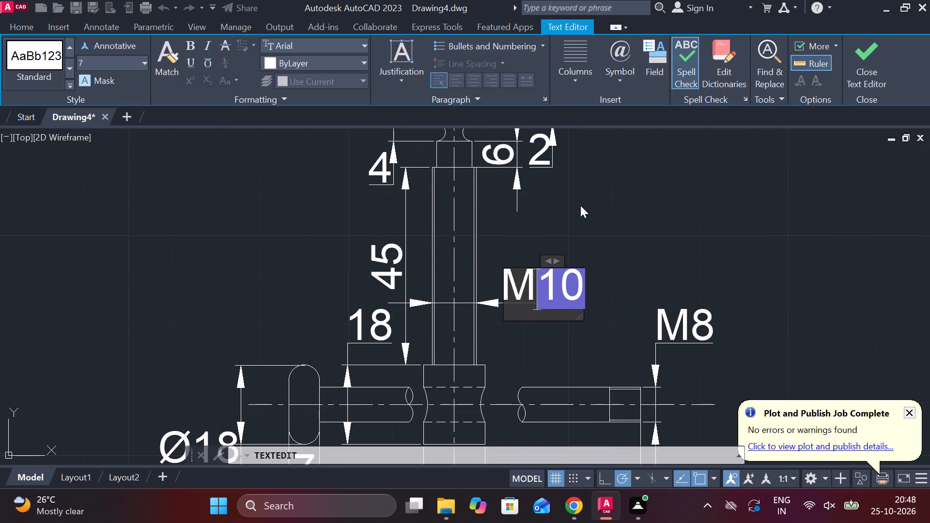
click(877, 62)
Add a vertical linear dimension for the plain bar's thickness, placed on the bar between the break line and the M8 thread.
scroll(697, 216, down, 1)
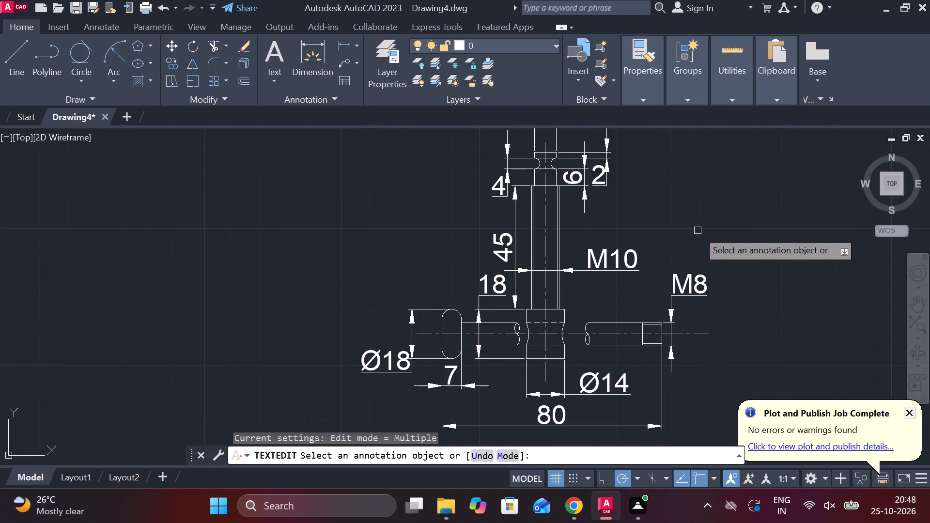
middle_drag(696, 235, 648, 219)
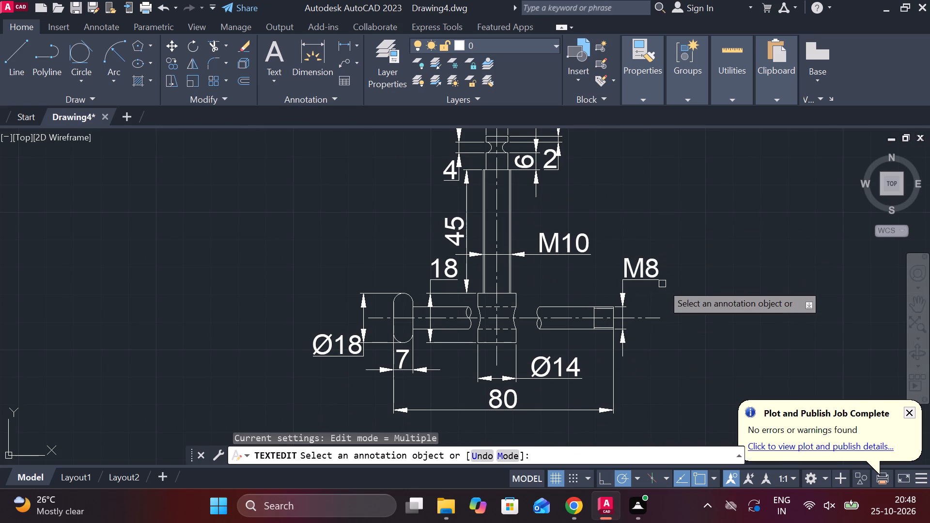
click(341, 41)
scroll(563, 336, up, 1)
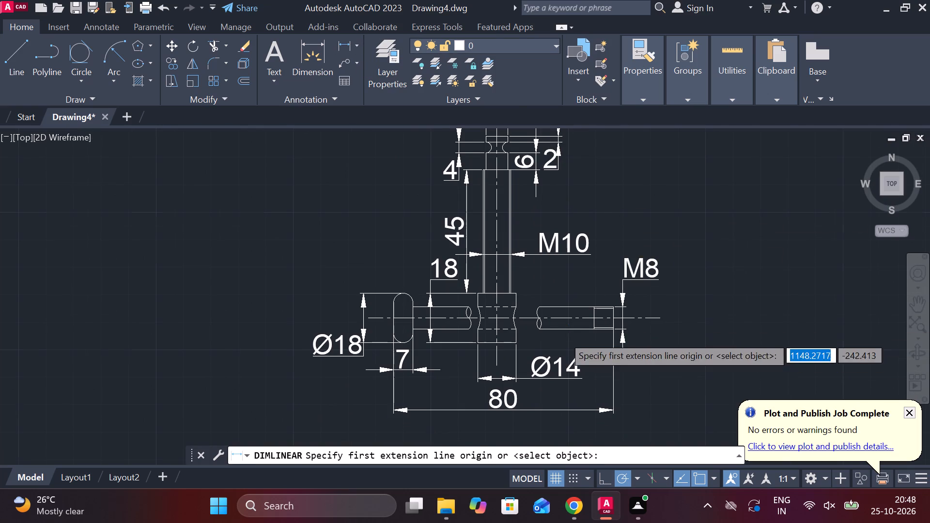
click(573, 288)
click(576, 328)
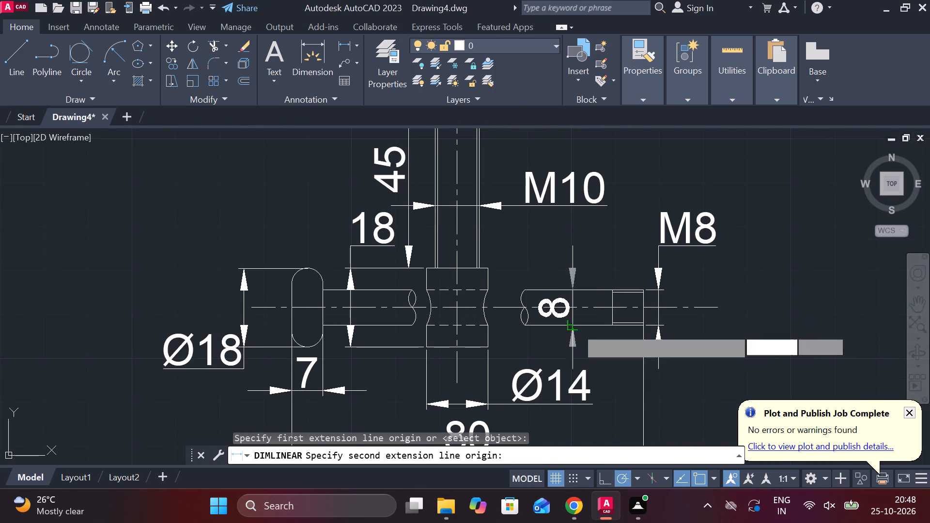
click(582, 276)
Add a multileader pointing to the threaded shank above the M10 dimension, with the text 14 at height 10.
scroll(620, 276, down, 1)
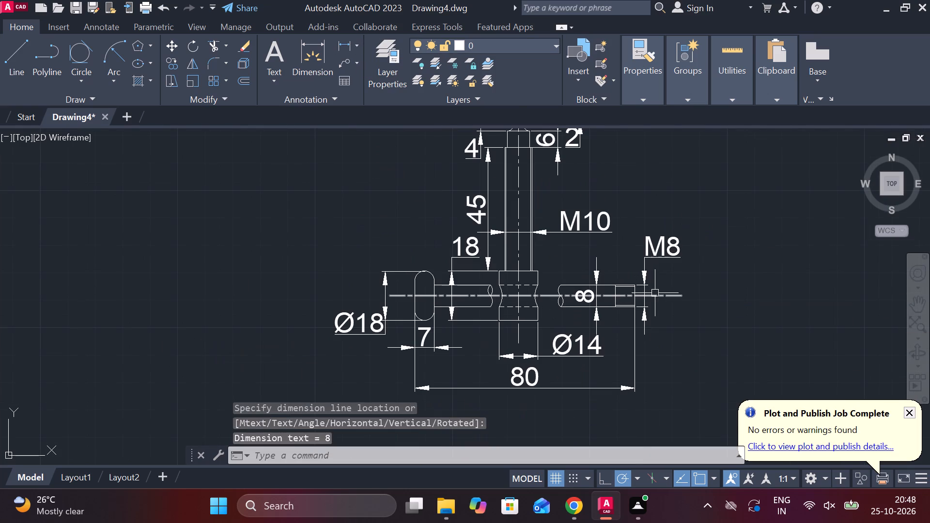
scroll(672, 293, down, 1)
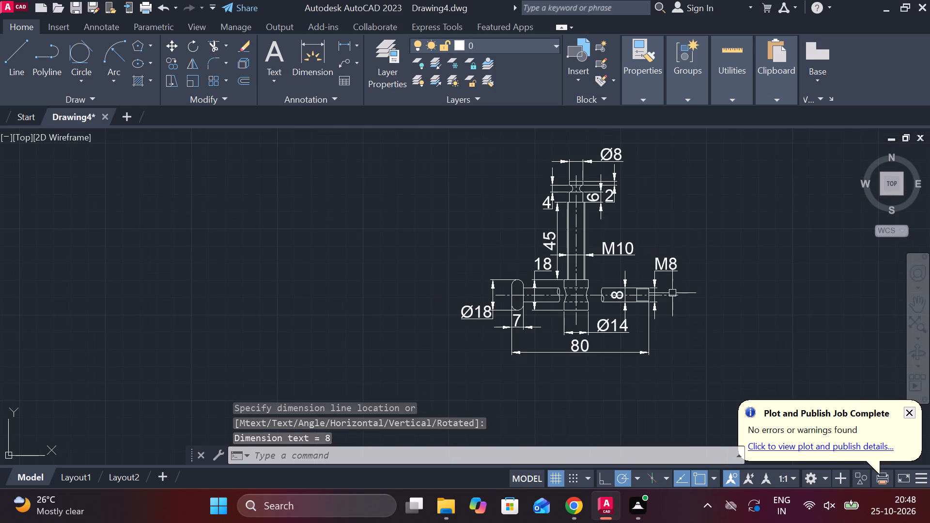
click(349, 59)
scroll(599, 250, up, 2)
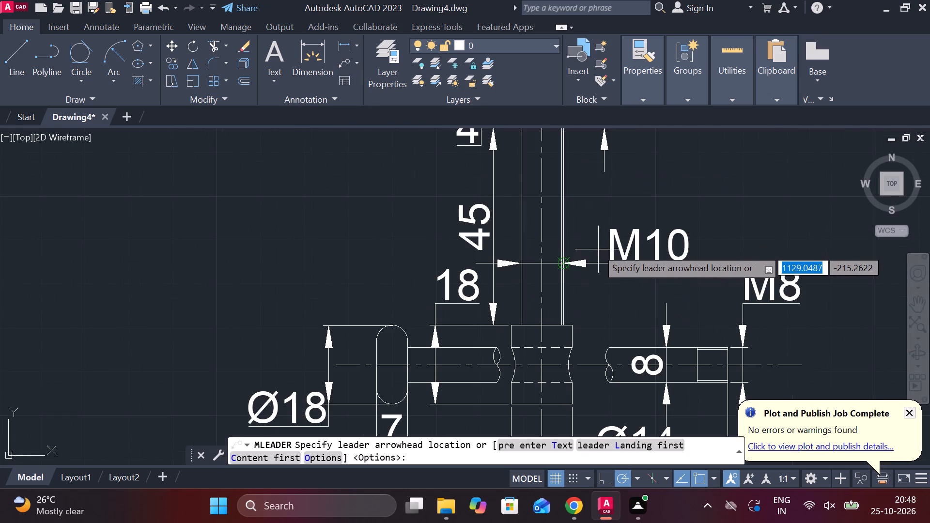
click(564, 232)
click(662, 170)
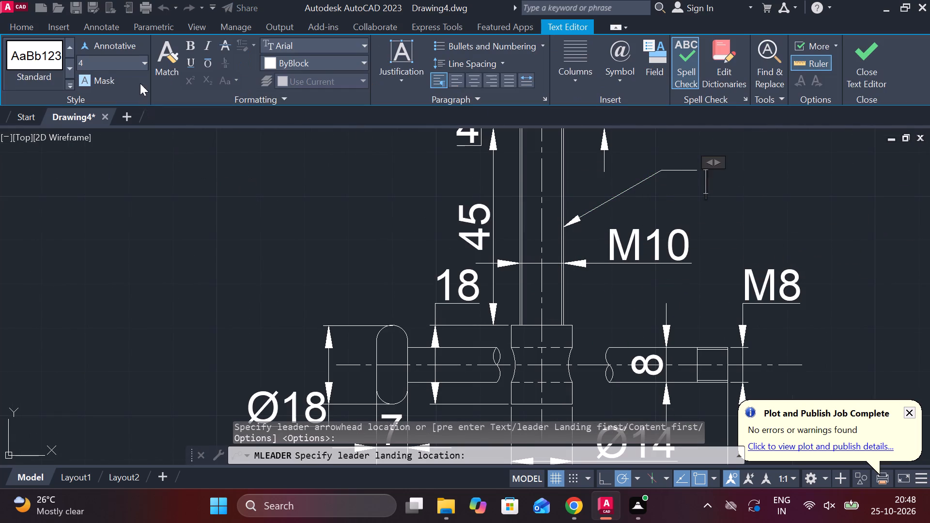
click(117, 60)
text(10)
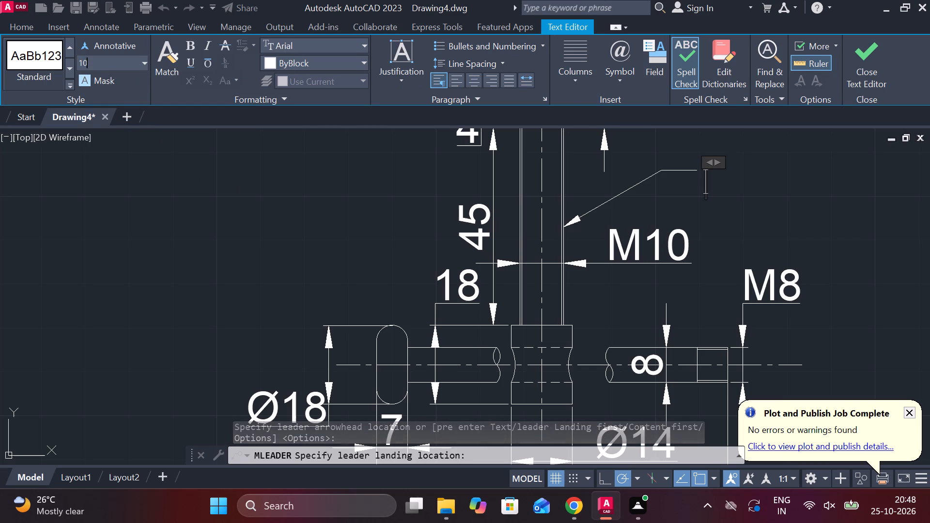
key(Return)
key(4)
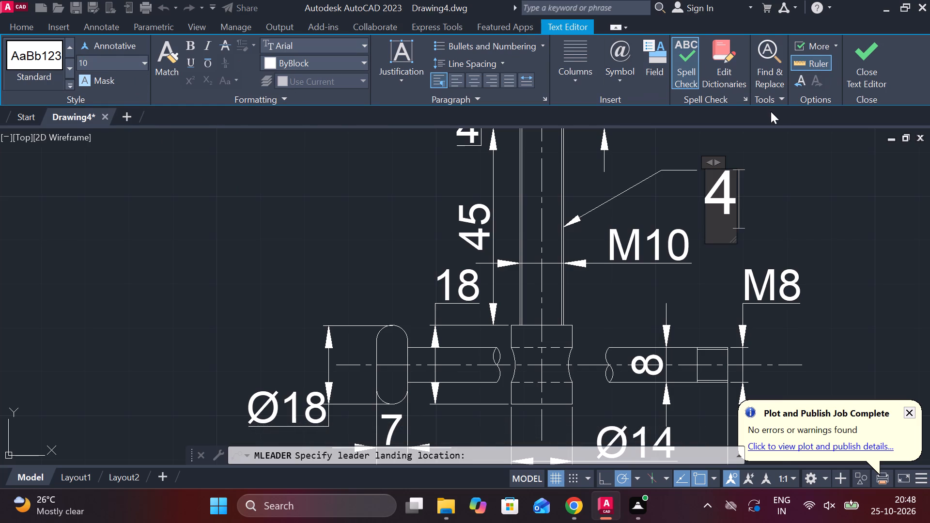
key(BackSpace)
text(14)
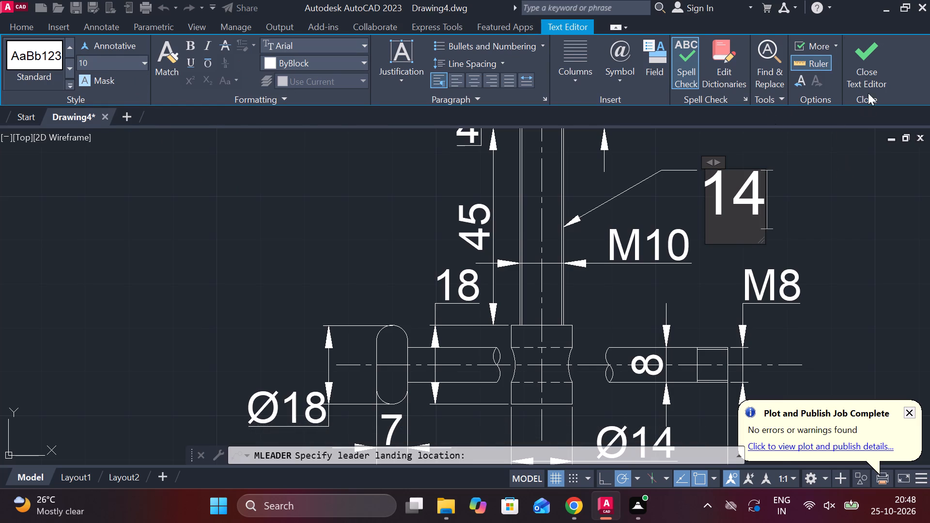
click(872, 77)
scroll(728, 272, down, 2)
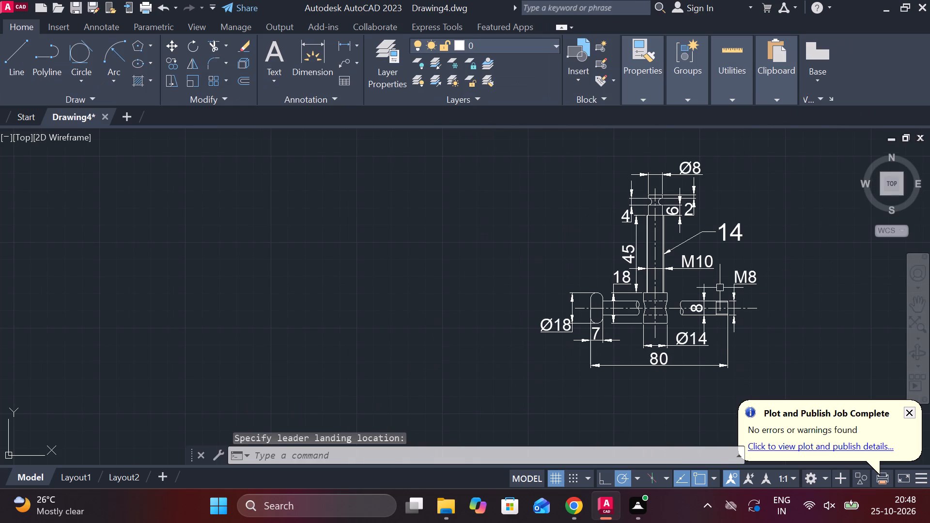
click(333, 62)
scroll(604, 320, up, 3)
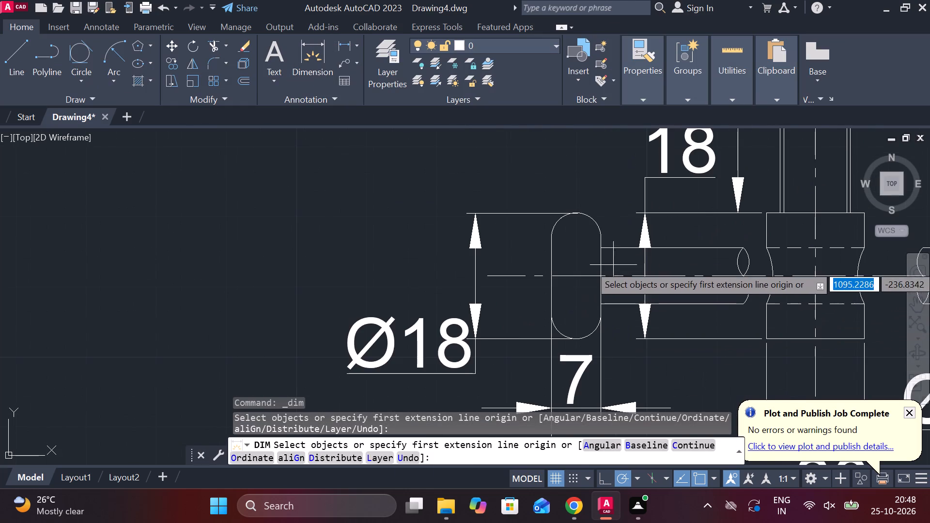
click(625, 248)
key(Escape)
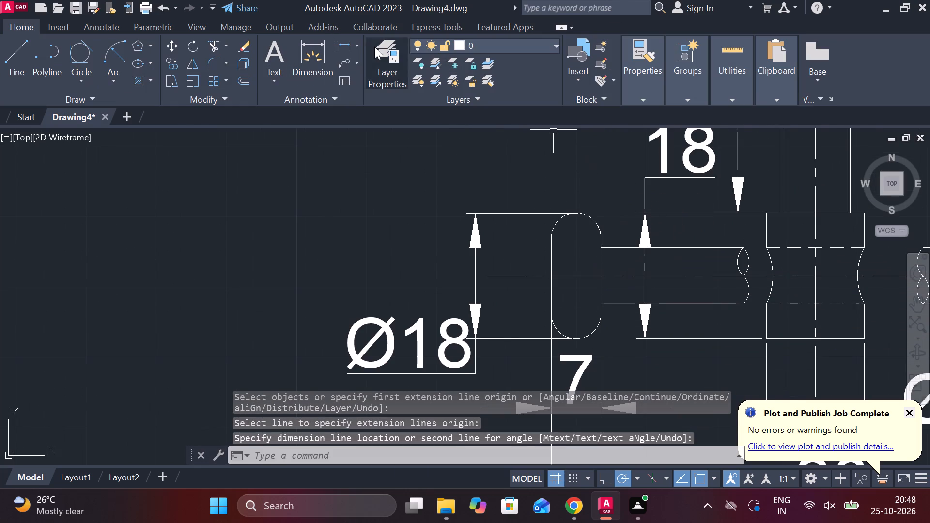
Add a multileader pointing to the bar's upper edge beside its rounded head, with the text 15 at height 10.
click(345, 62)
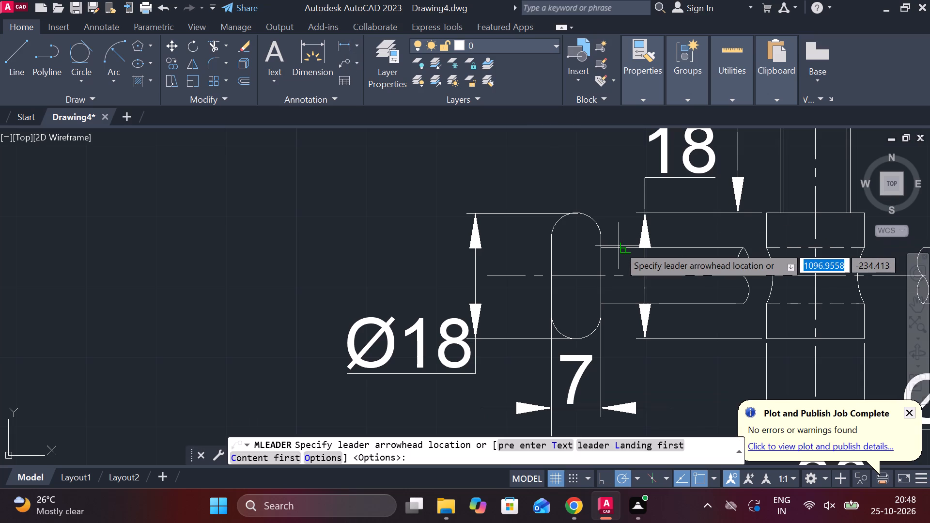
click(619, 246)
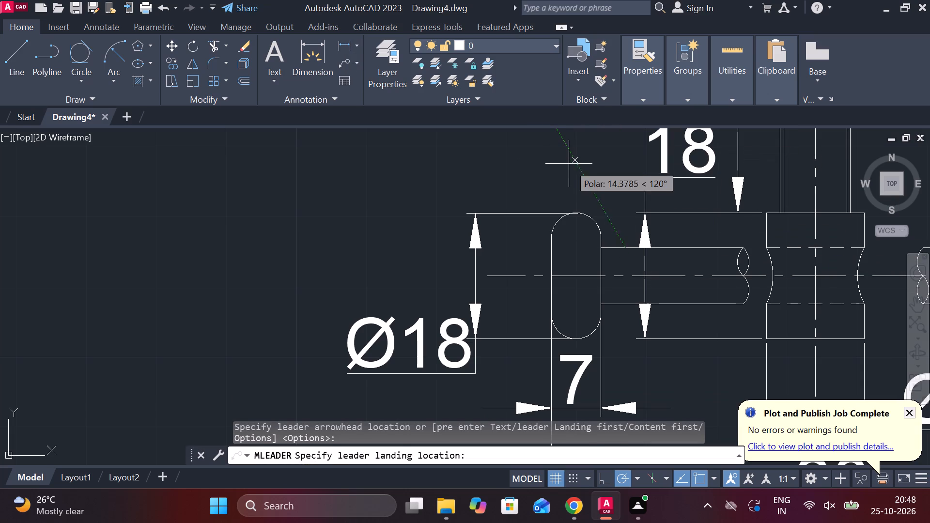
scroll(569, 162, up, 1)
middle_drag(570, 162, 567, 190)
scroll(574, 210, down, 1)
middle_drag(575, 199, 573, 250)
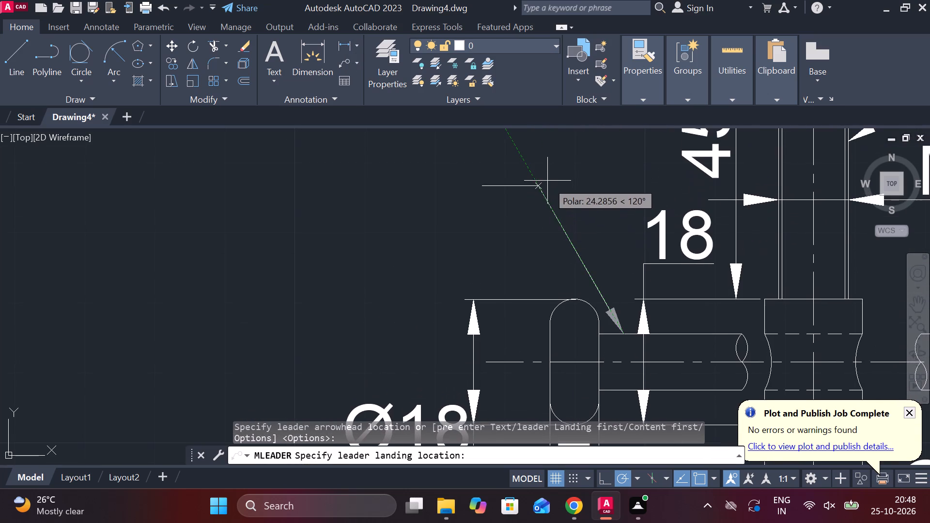
click(545, 172)
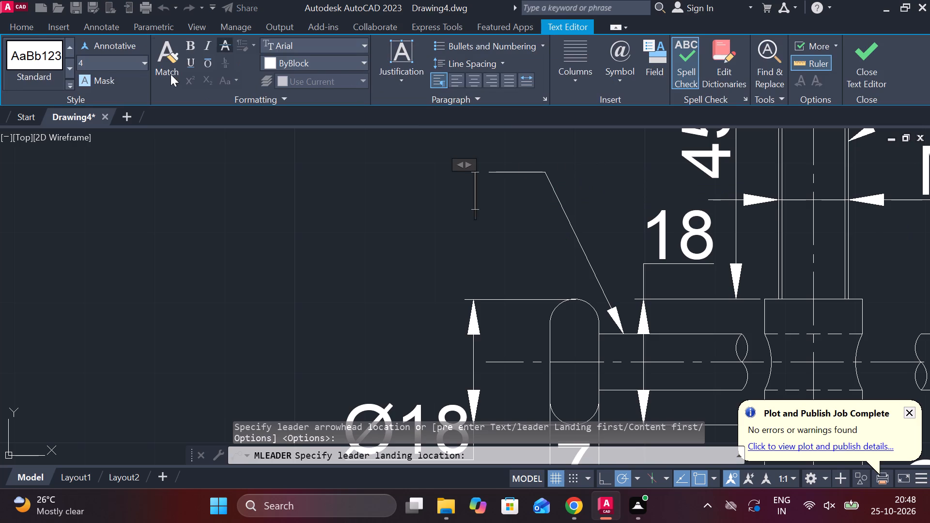
click(113, 60)
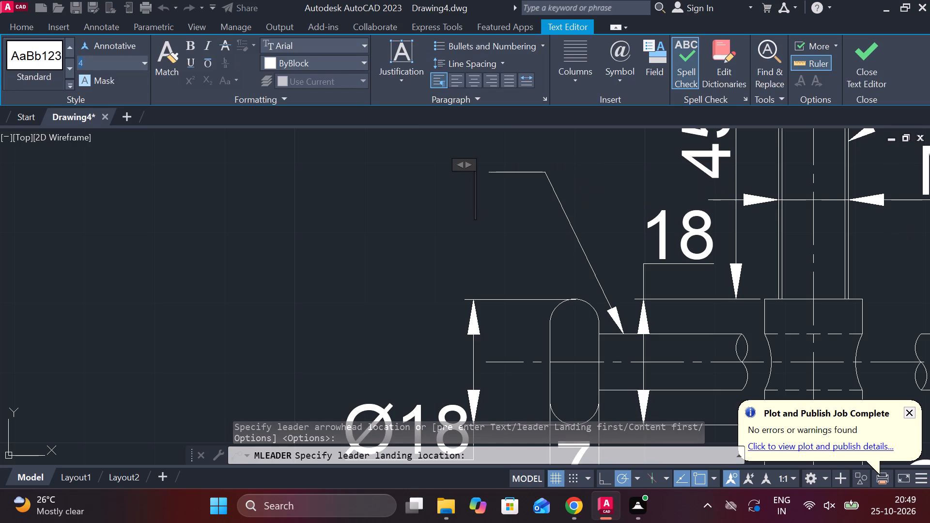
text(10)
key(Return)
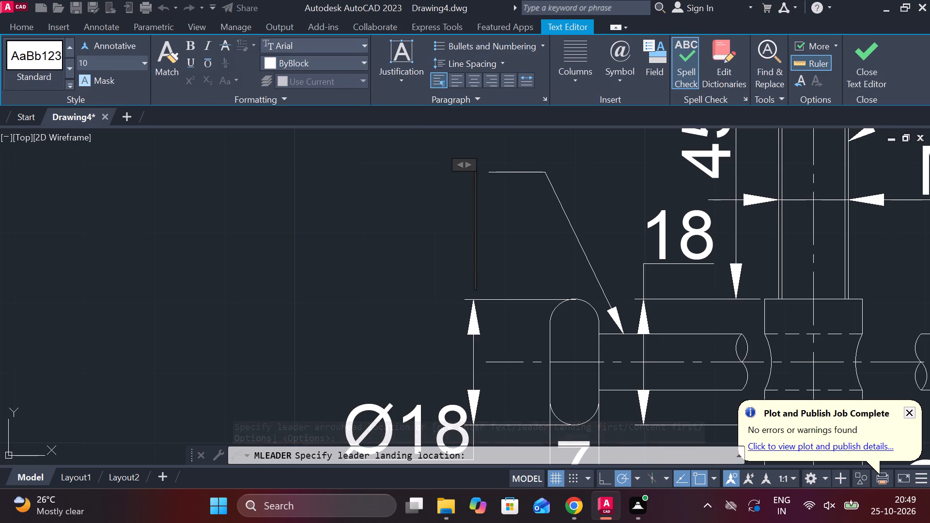
text(15)
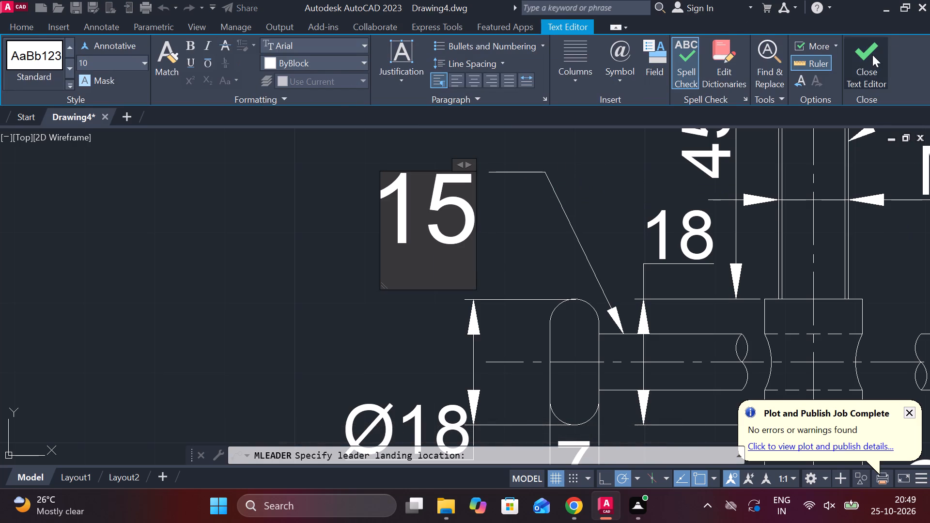
click(869, 56)
Move the upper extension line origin of the Ø18 dimension to the topmost point of the rounded head's arc.
scroll(582, 287, up, 1)
click(540, 308)
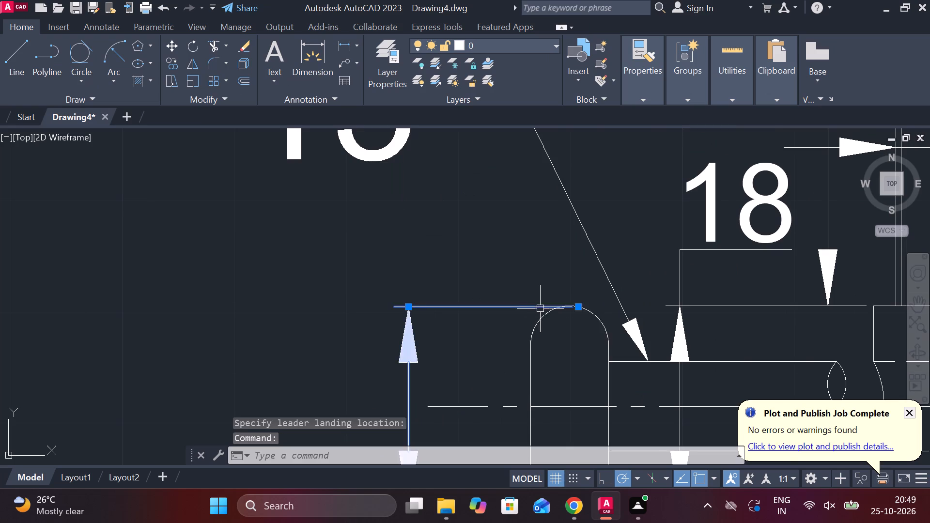
scroll(558, 311, up, 3)
click(613, 296)
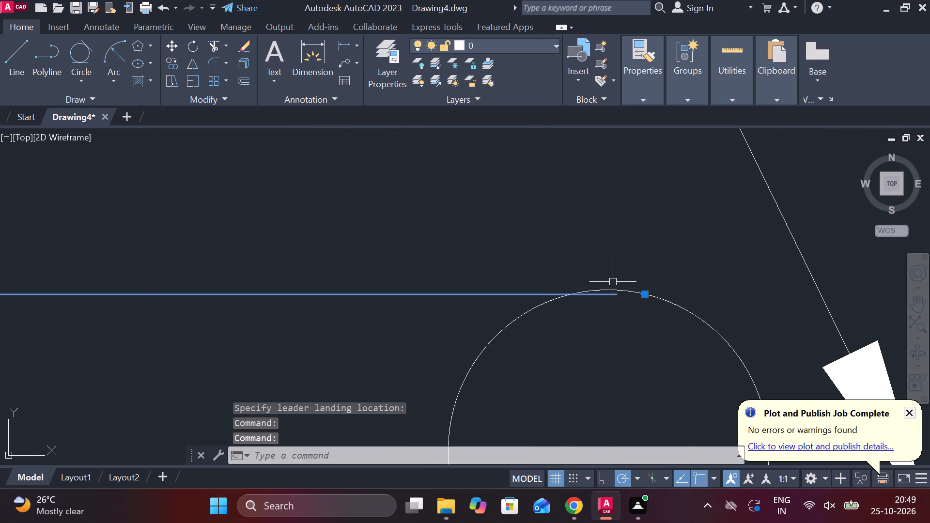
click(644, 292)
click(608, 288)
scroll(637, 280, down, 1)
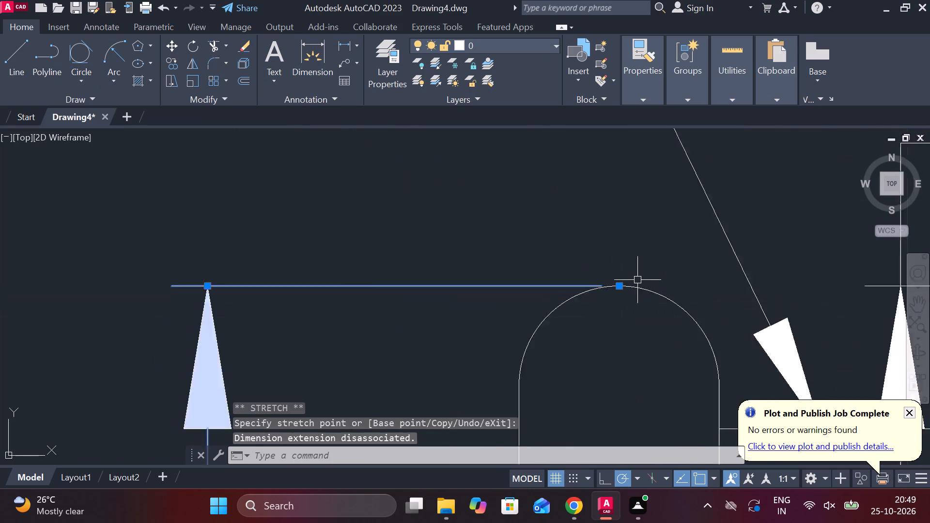
scroll(637, 280, down, 1)
key(Escape)
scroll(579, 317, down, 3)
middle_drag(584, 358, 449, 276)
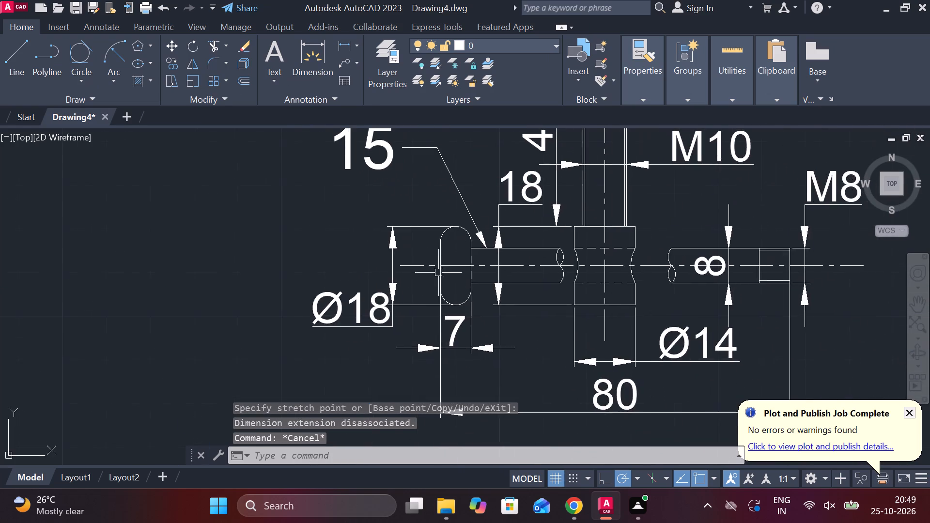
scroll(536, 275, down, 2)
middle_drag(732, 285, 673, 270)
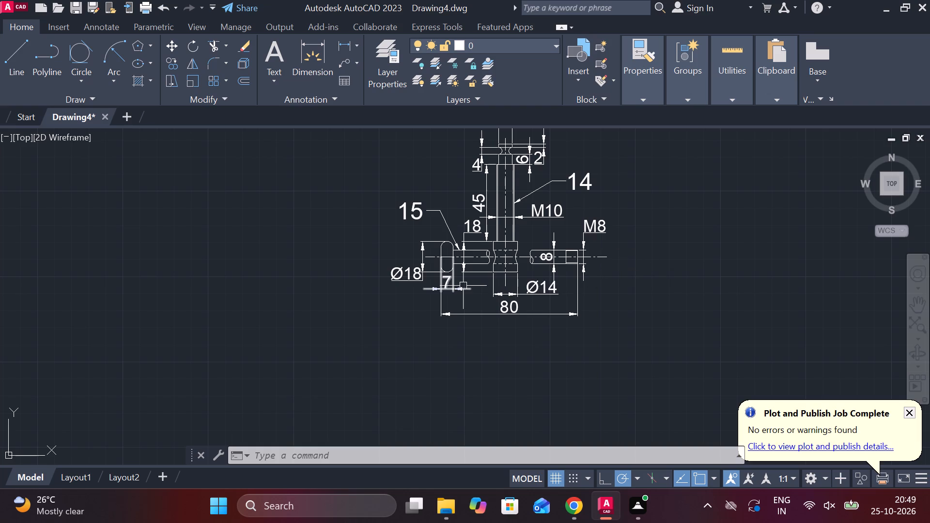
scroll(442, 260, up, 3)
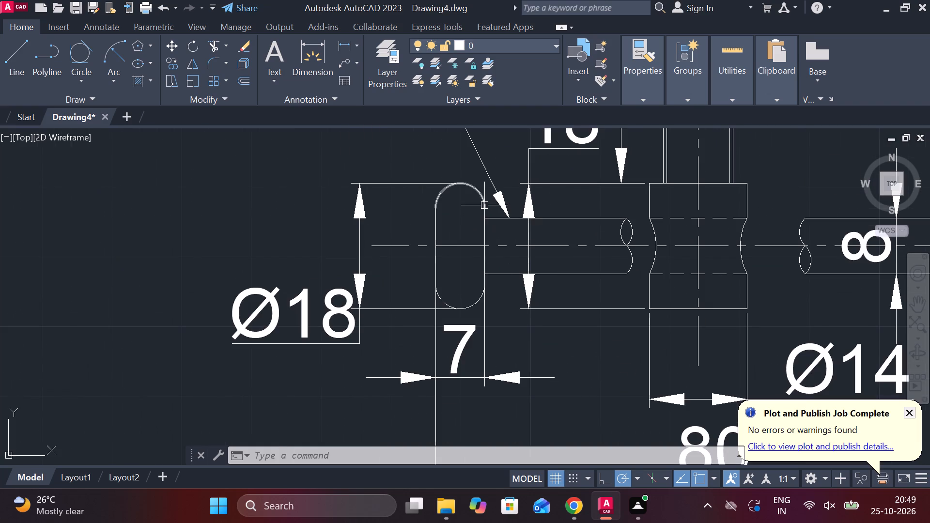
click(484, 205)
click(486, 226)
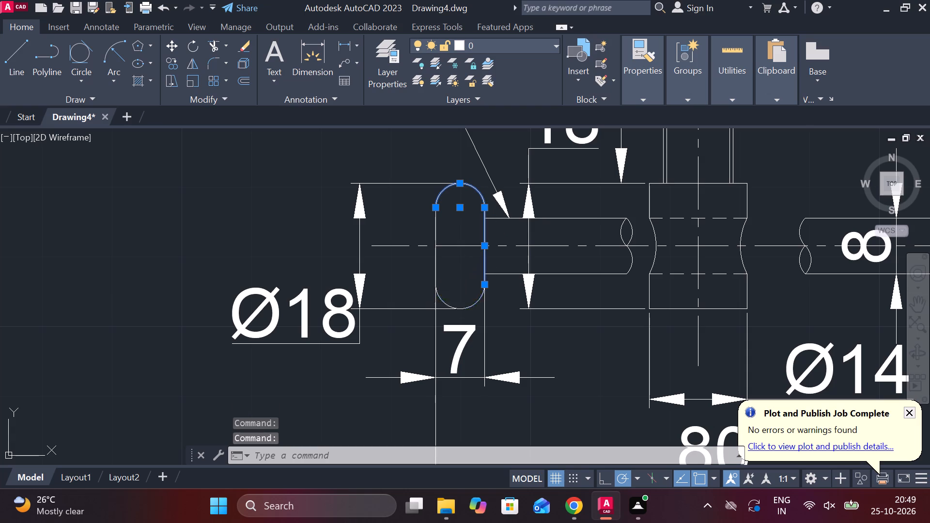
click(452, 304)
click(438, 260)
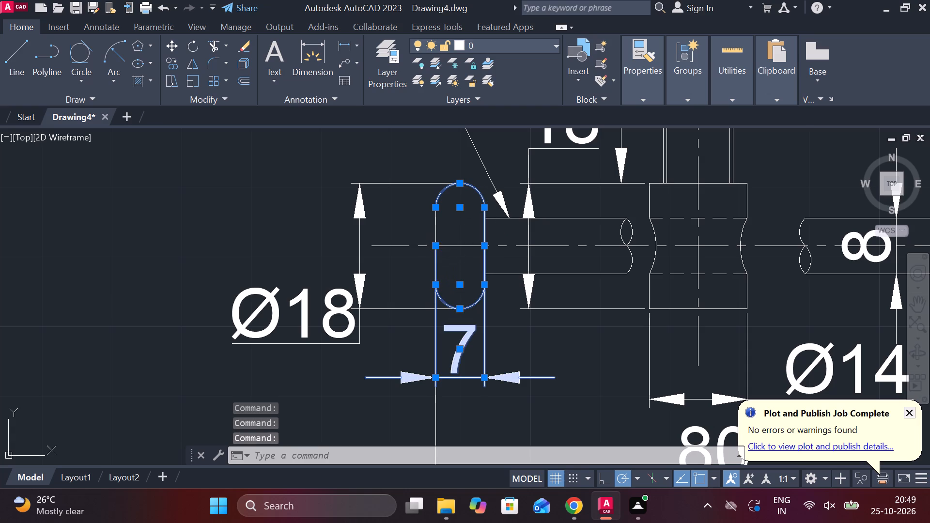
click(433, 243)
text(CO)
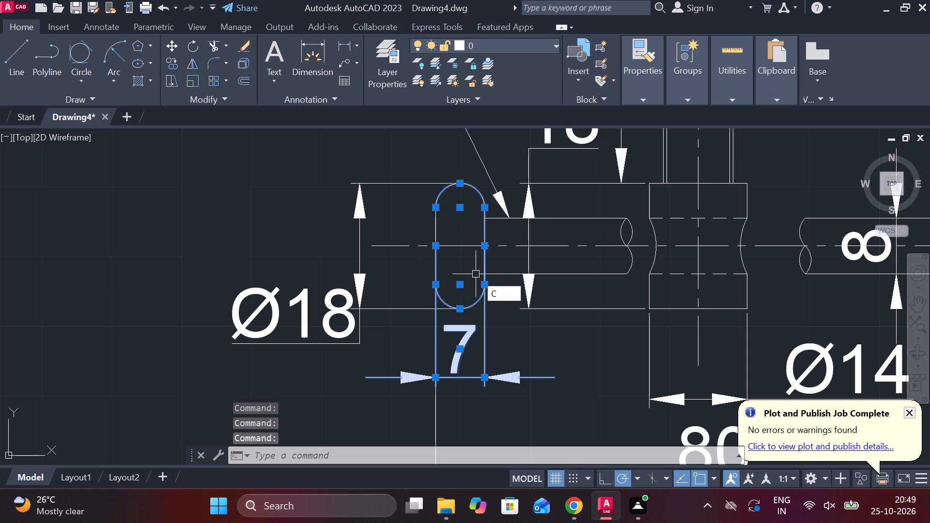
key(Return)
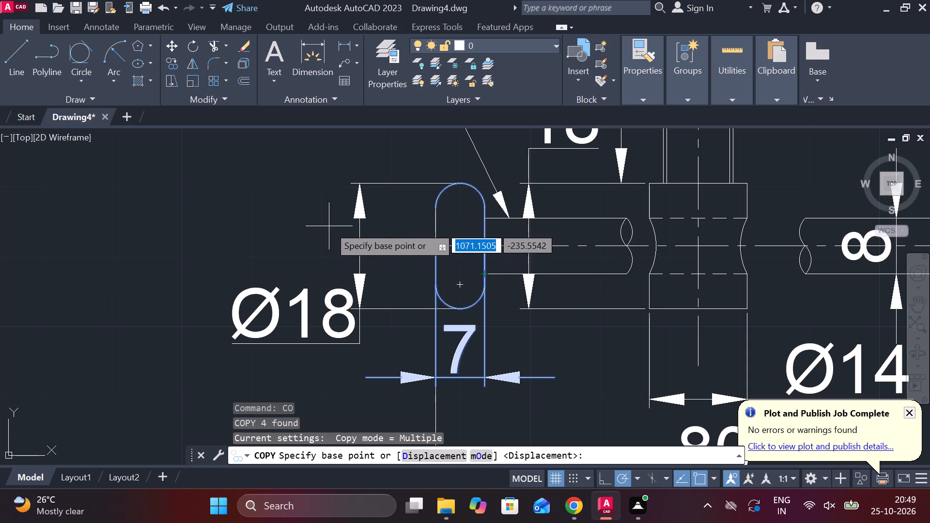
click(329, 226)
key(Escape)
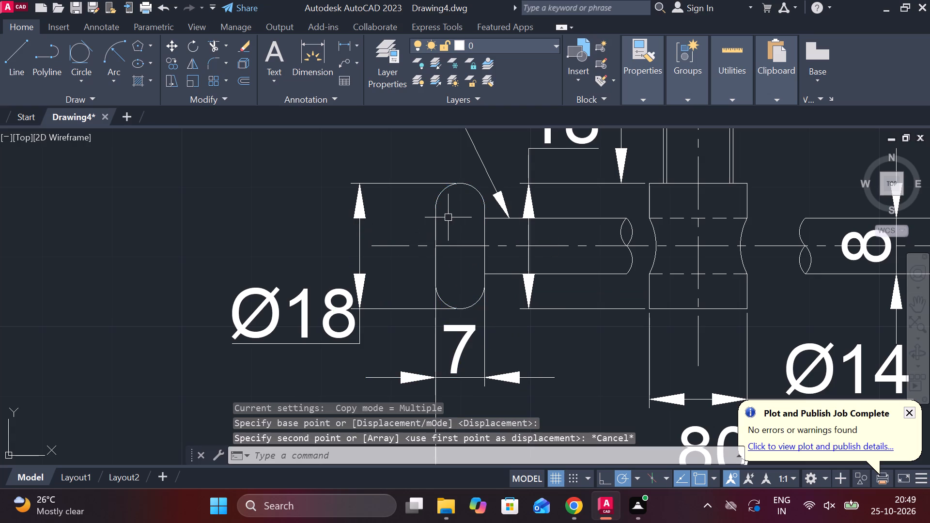
Copy the bar's rounded head outline, both arcs and both straight sides, to the empty area beyond the M8 threaded end.
click(436, 224)
click(444, 193)
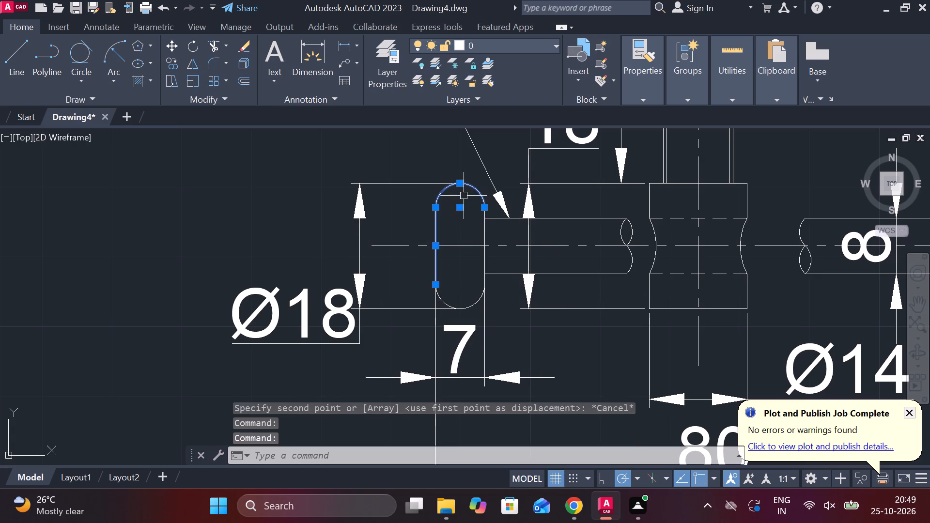
click(470, 302)
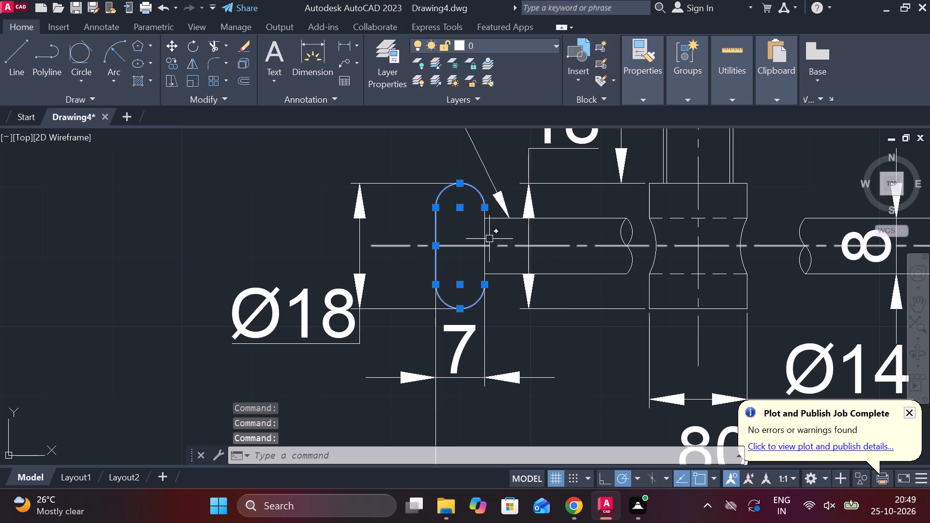
click(485, 232)
text(CO)
key(Return)
click(299, 205)
scroll(314, 219, down, 2)
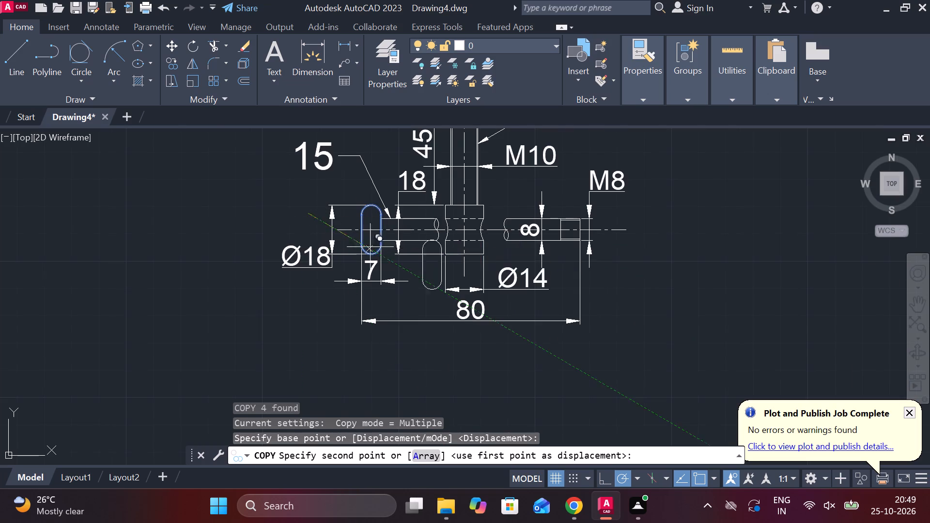
middle_drag(592, 255, 451, 257)
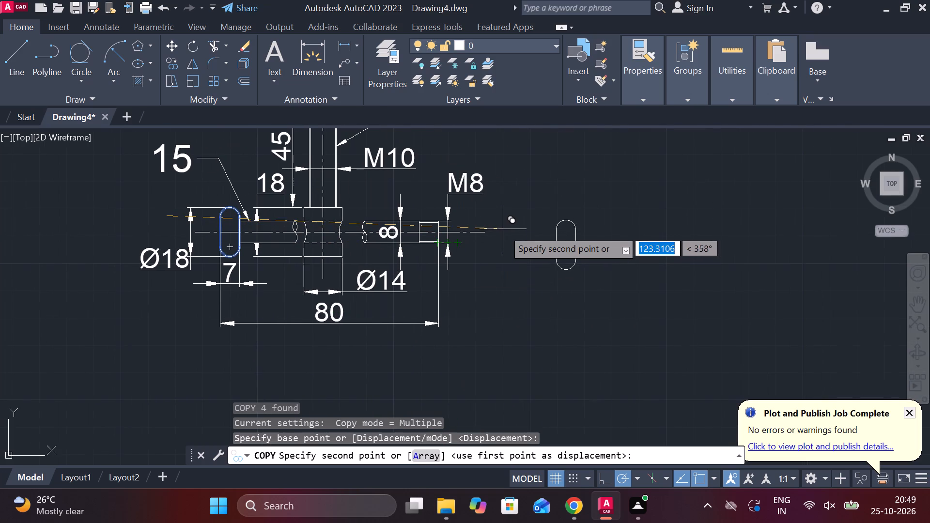
click(534, 221)
key(Escape)
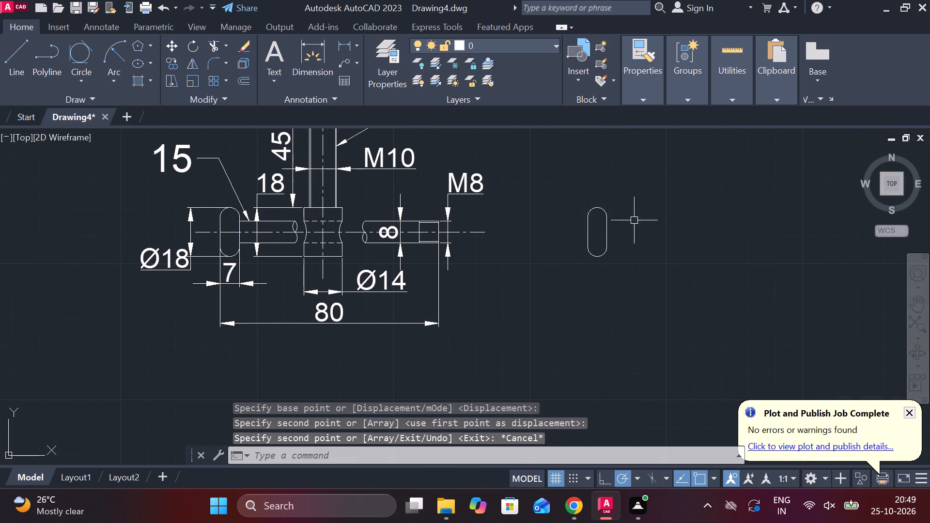
Add a vertical linear dimension for the copied head's full height, from top arc to bottom arc, placed to its right.
middle_drag(636, 223, 535, 241)
scroll(552, 251, up, 2)
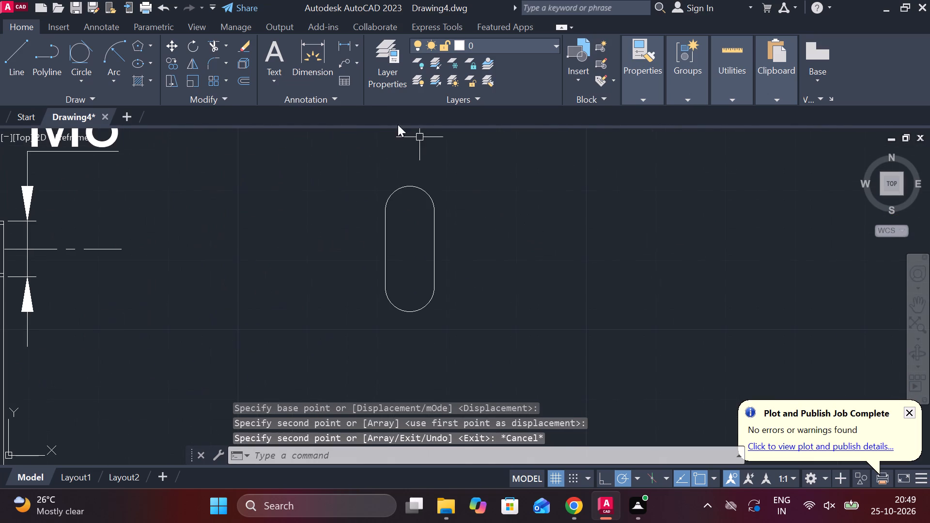
click(346, 47)
click(408, 178)
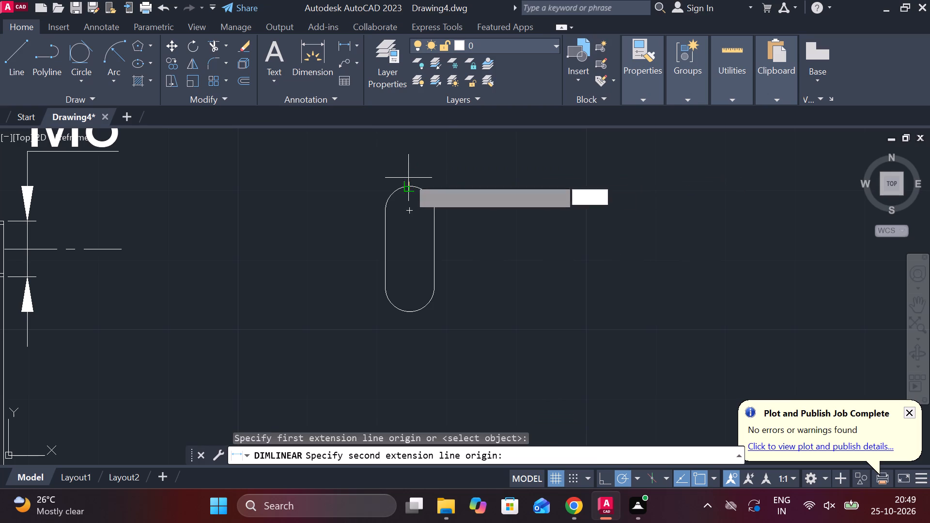
click(413, 316)
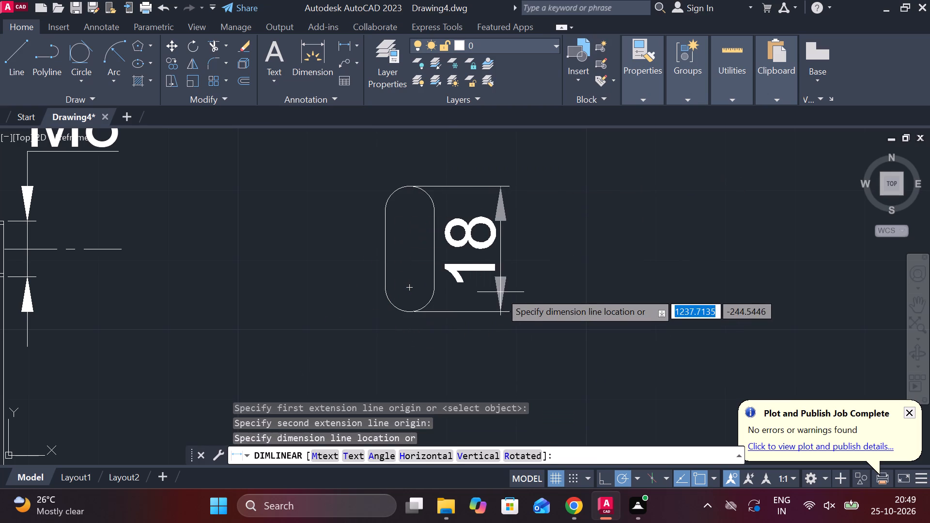
click(516, 289)
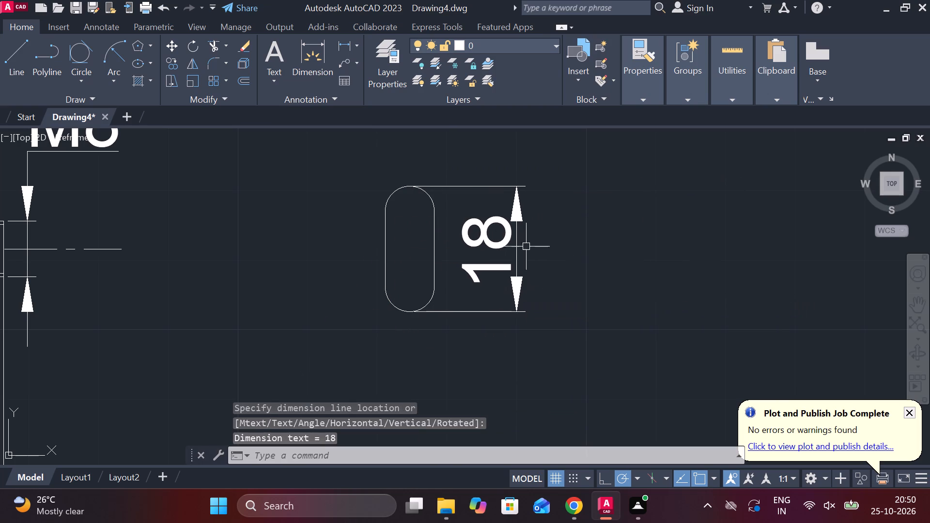
Add a diameter symbol before the copied head's height dimension text so it reads Ø18.
click(483, 208)
key(Escape)
double_click(483, 221)
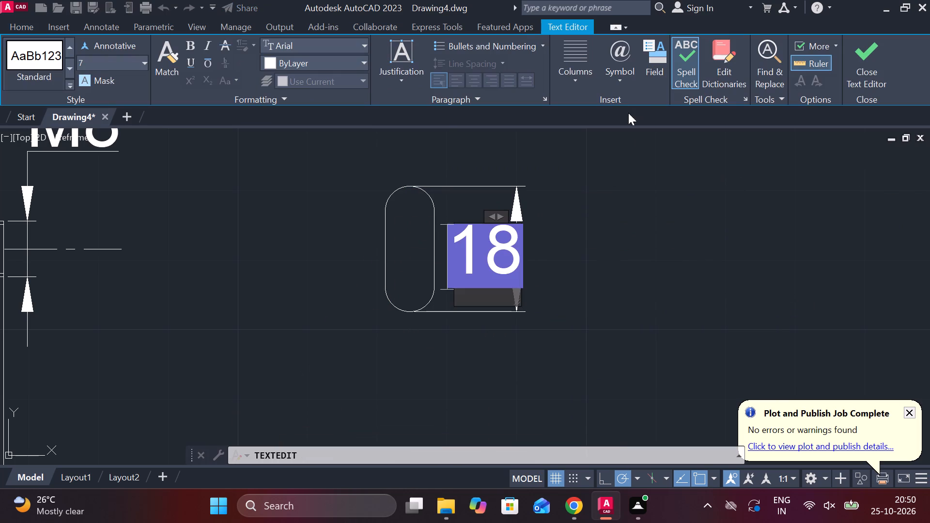
click(623, 82)
click(620, 138)
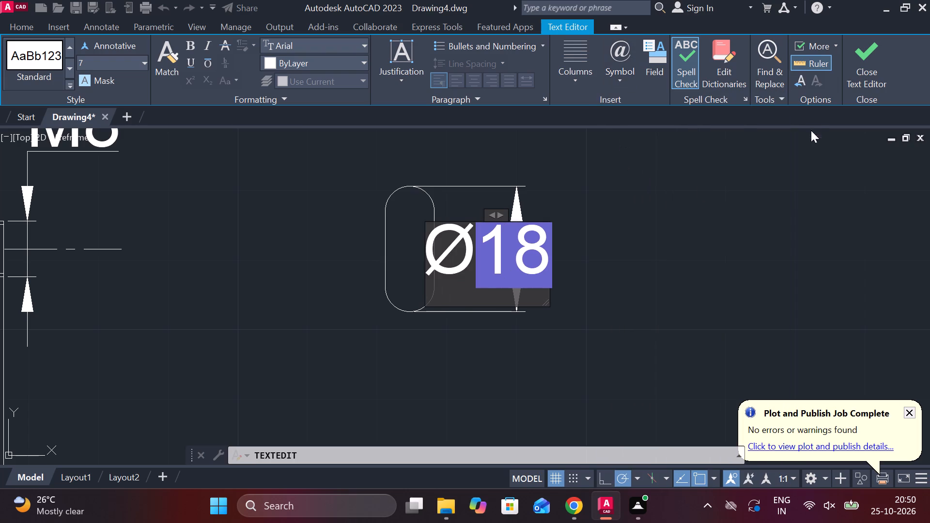
click(874, 67)
key(Escape)
Move the copied head's Ø18 dimension text above the outline, bringing its dimension line closer to the head.
click(487, 335)
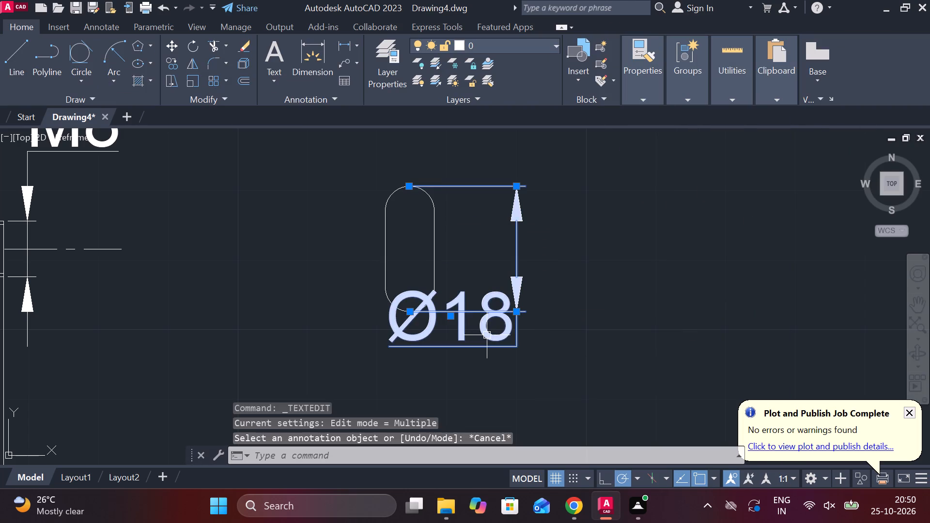
click(449, 316)
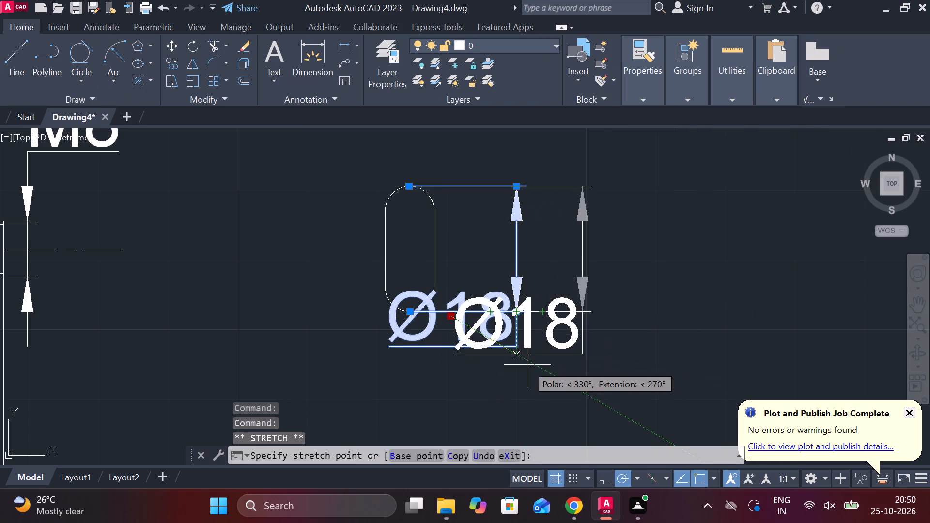
middle_drag(537, 175, 536, 220)
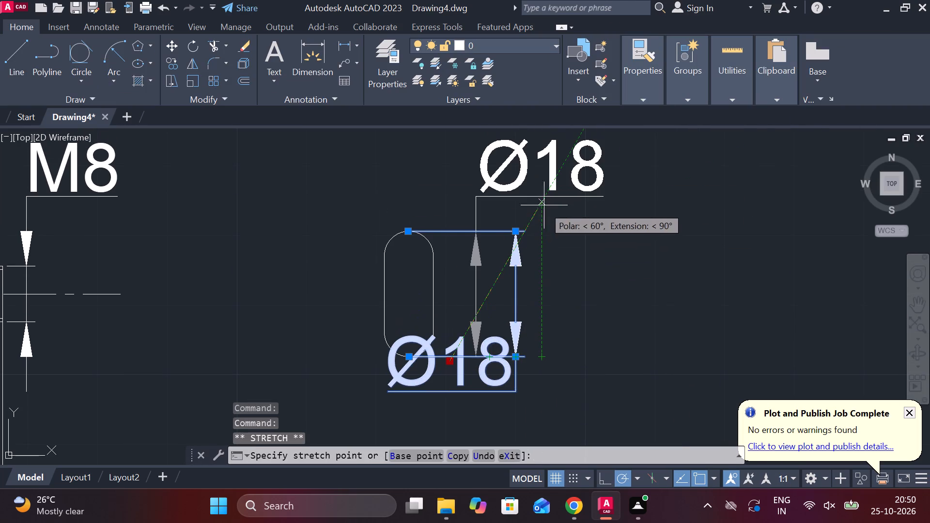
click(544, 205)
key(Escape)
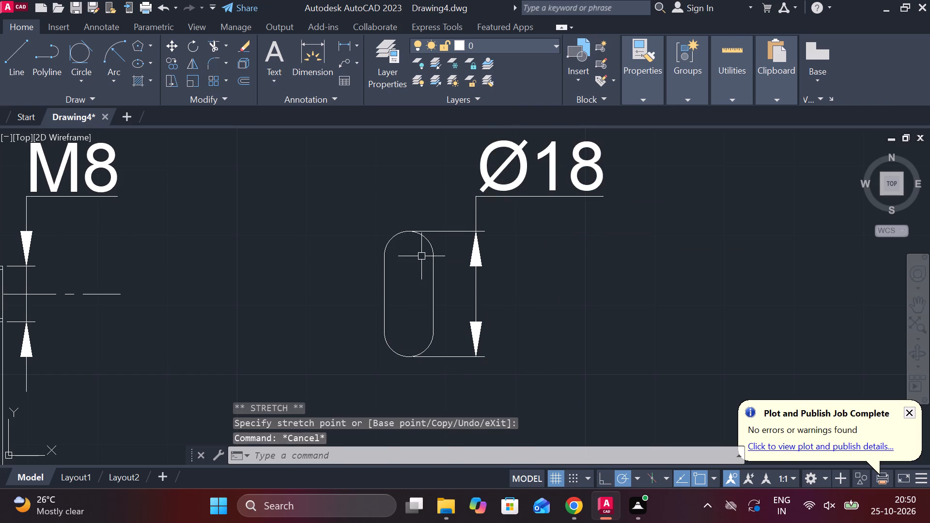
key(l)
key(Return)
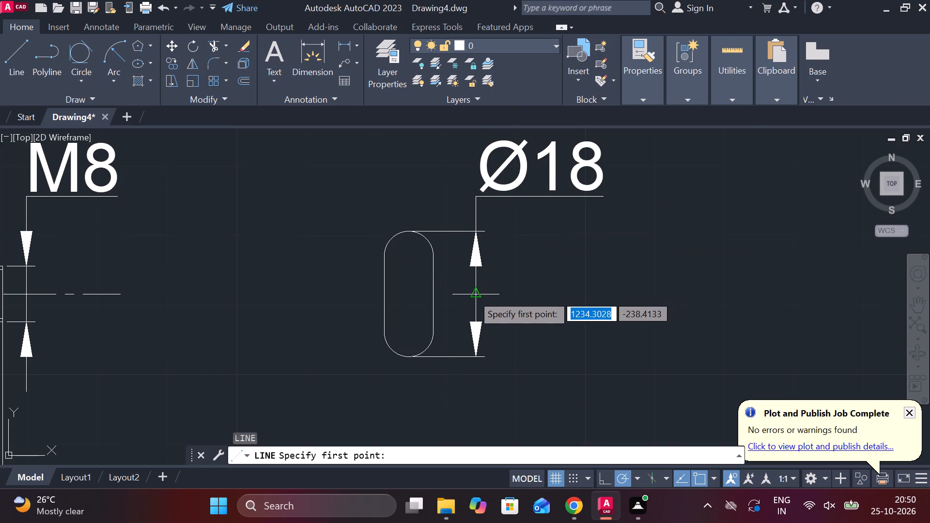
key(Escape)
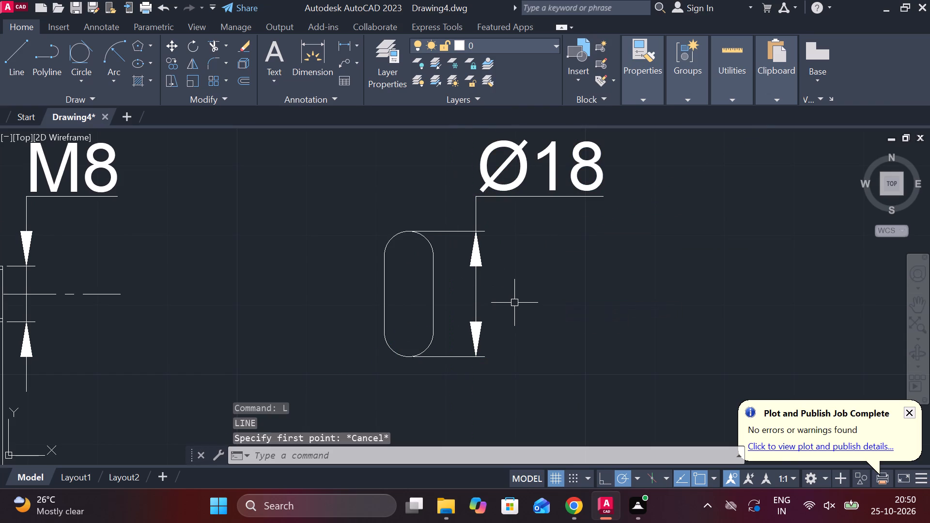
Draw a horizontal line across the copied head, joining the midpoints of its two straight sides.
key(l)
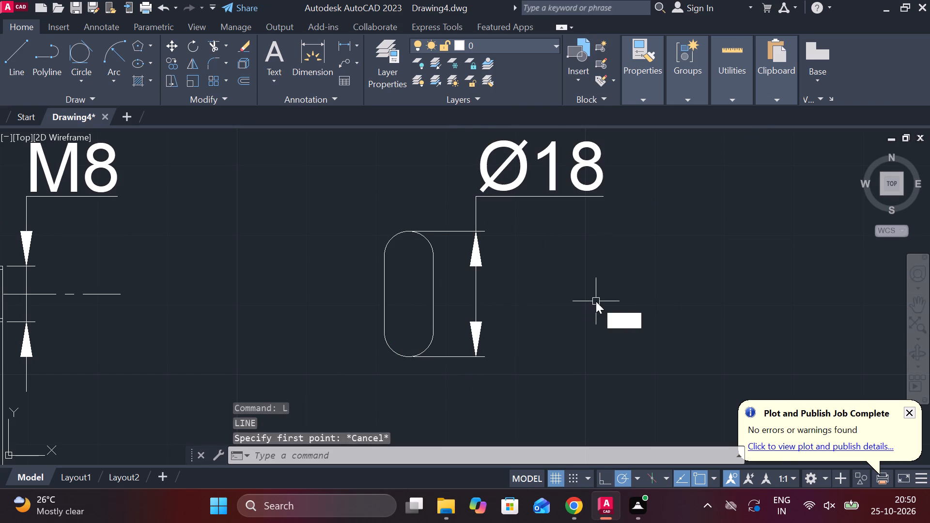
key(Return)
click(428, 295)
click(376, 293)
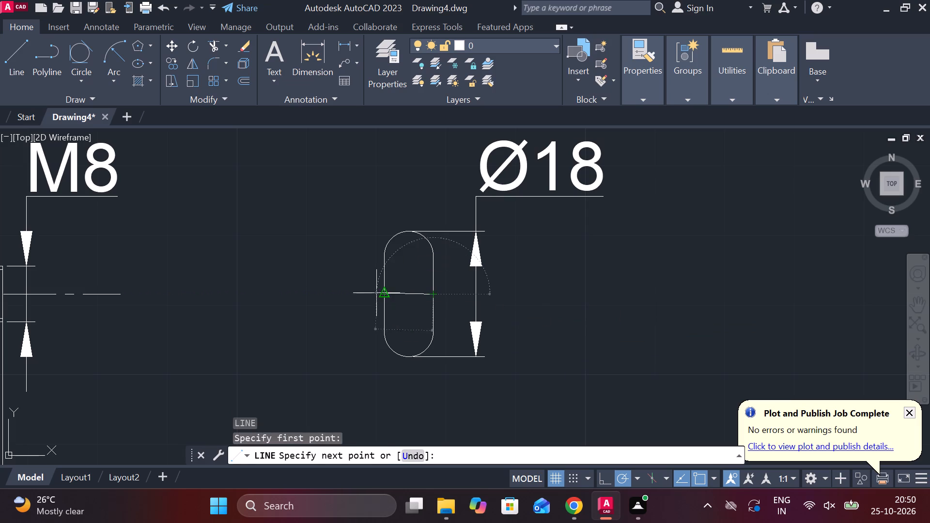
key(ctrl+z)
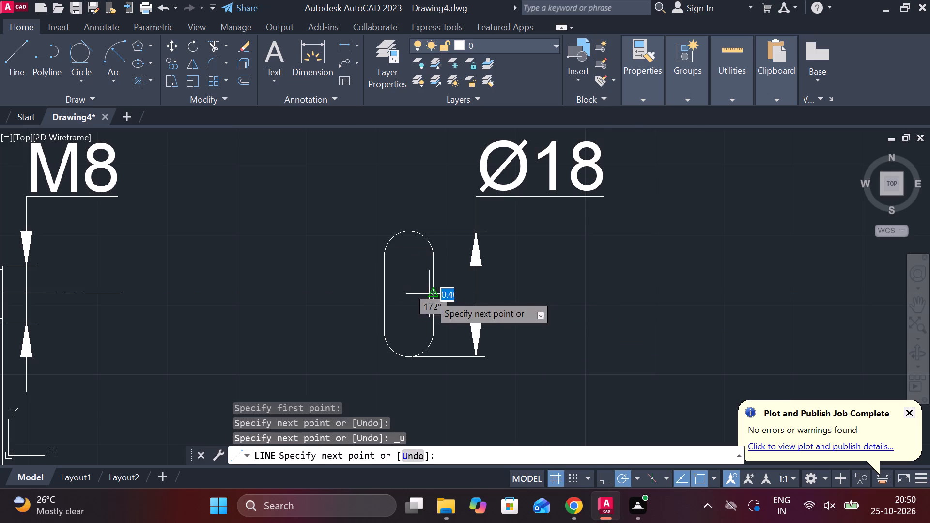
scroll(421, 292, up, 2)
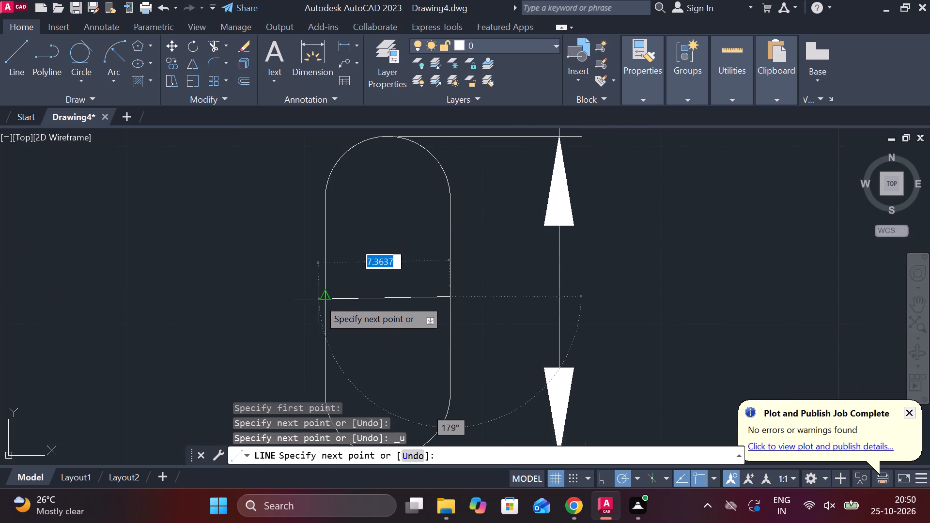
click(322, 296)
key(Escape)
Offset the copied head's horizontal middle line by 4 both upwards and downwards.
click(368, 299)
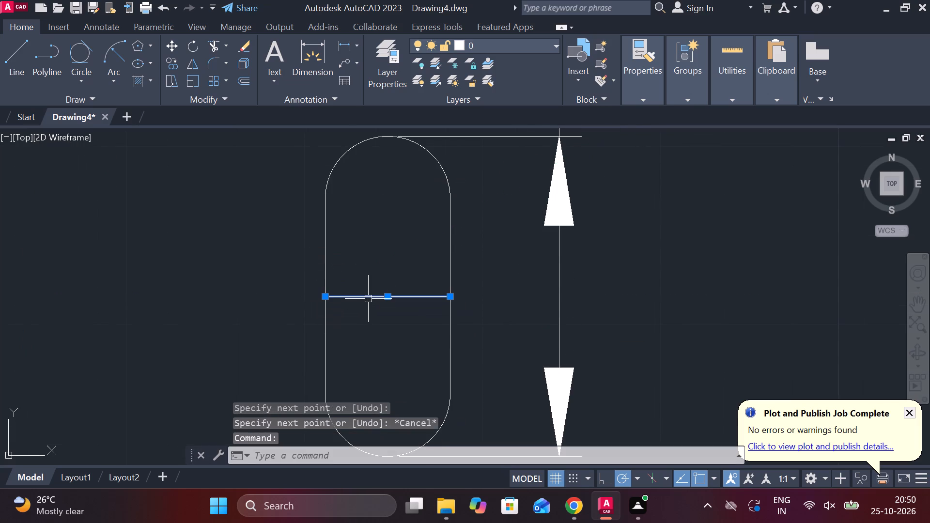
key(o)
key(Return)
key(Return)
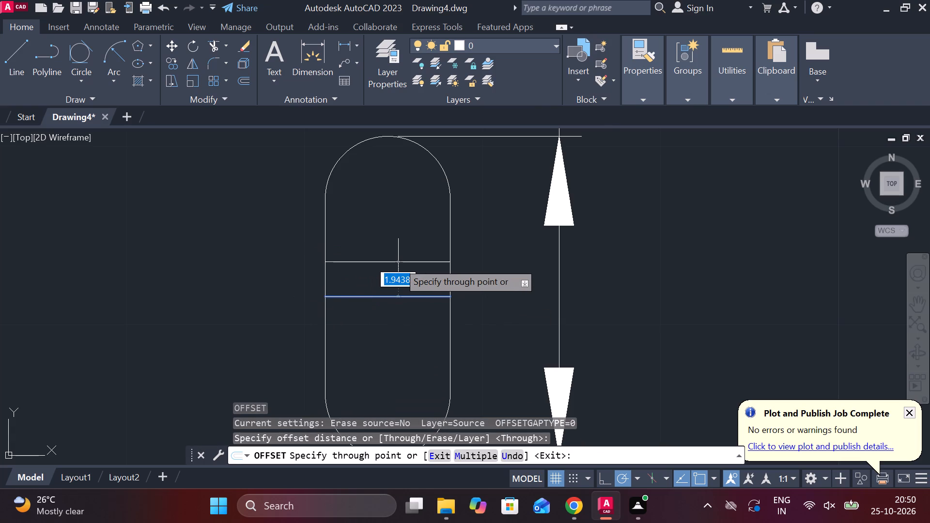
text(4)
key(space)
click(401, 296)
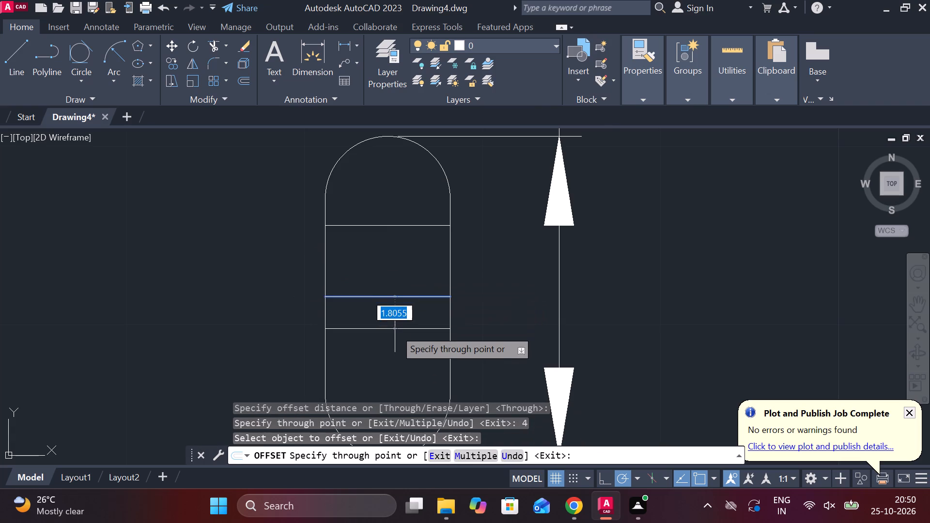
text(4)
key(space)
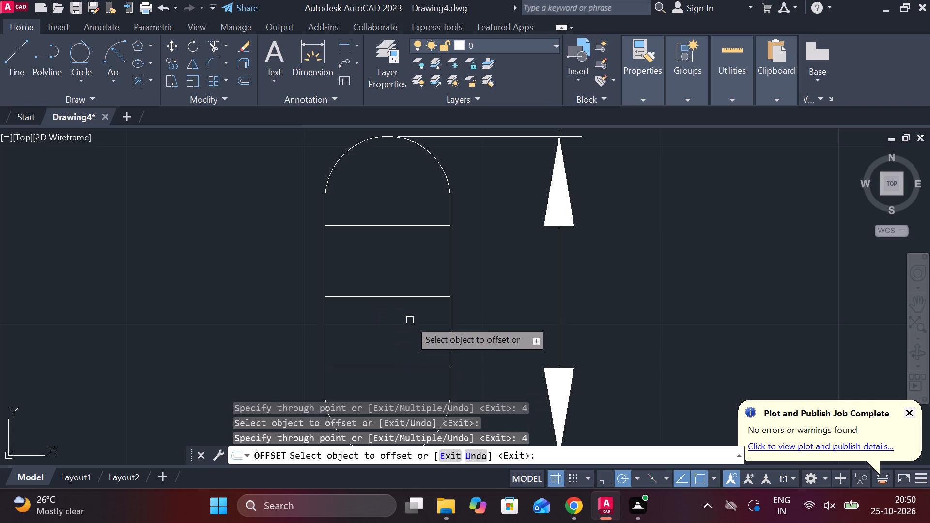
key(grave)
key(Escape)
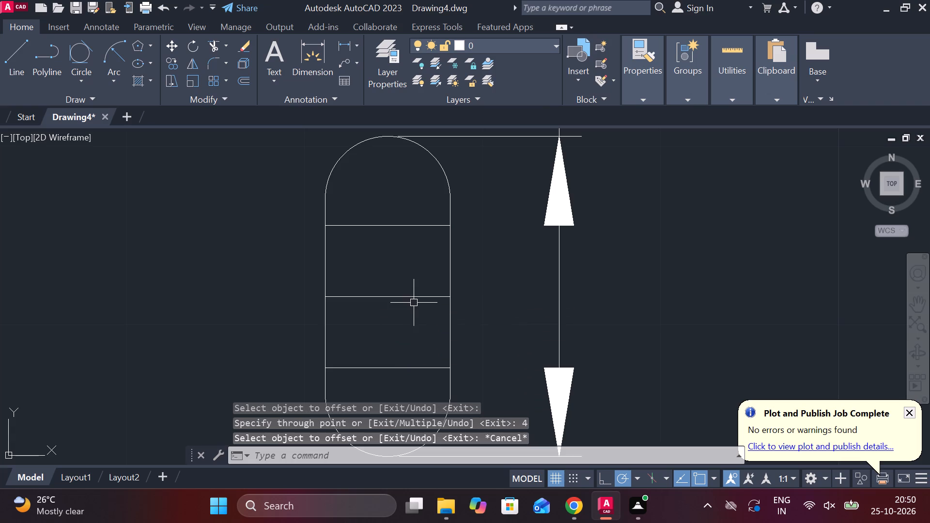
Set the linetype of the copied head's horizontal middle line to CENTER2.
click(406, 298)
click(632, 104)
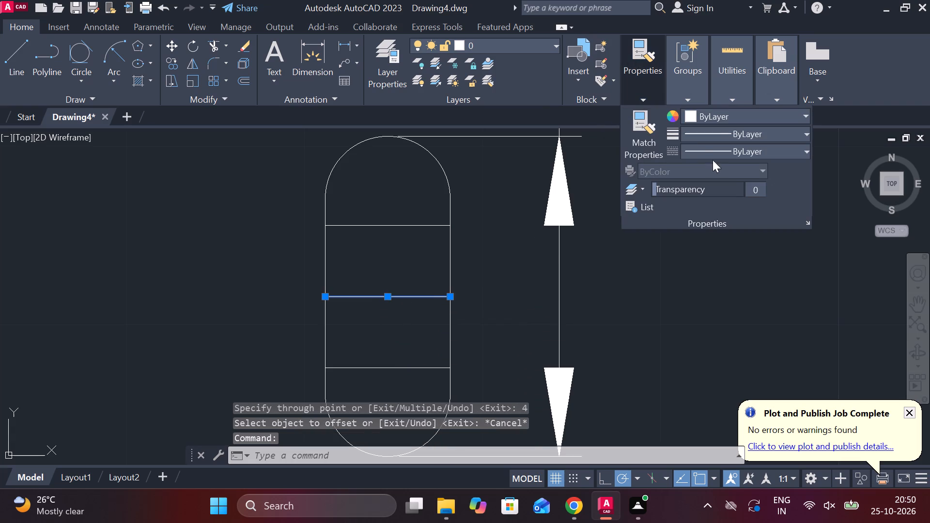
click(765, 156)
click(712, 198)
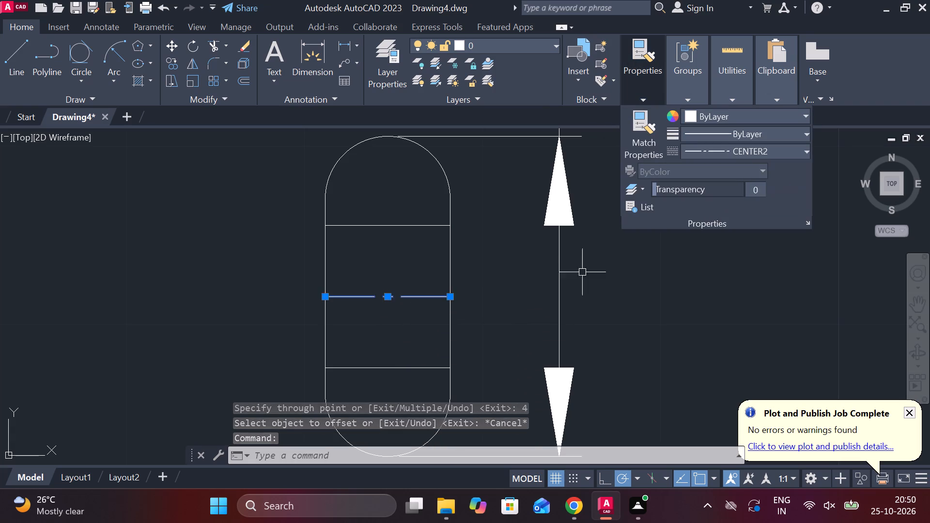
key(Escape)
Stretch both ends of the copied head's centre line so it extends beyond the two straight sides.
click(355, 293)
key(Escape)
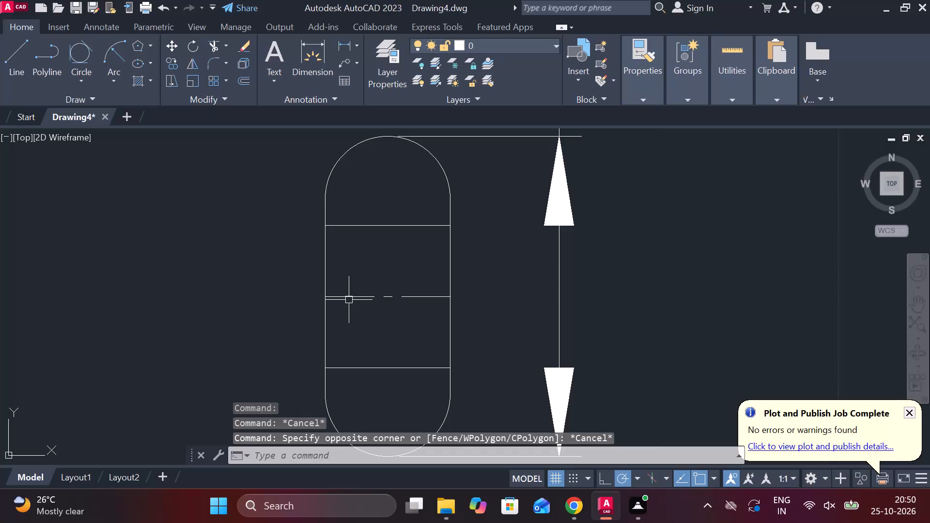
click(348, 299)
click(326, 295)
click(288, 292)
key(Escape)
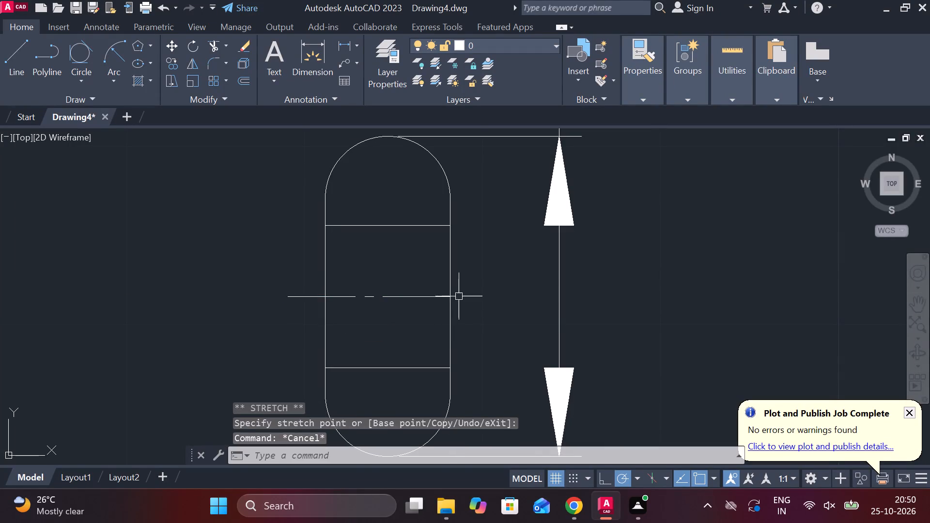
click(439, 298)
click(453, 298)
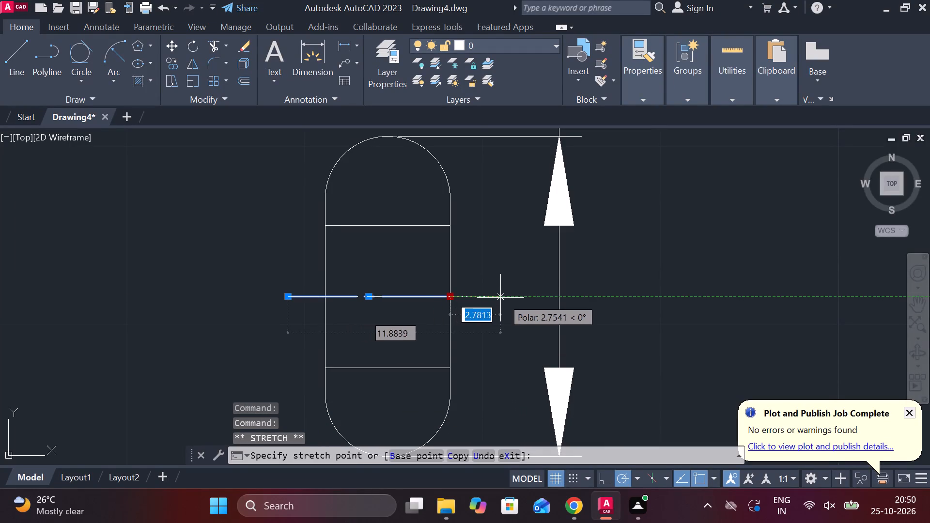
click(507, 298)
key(Escape)
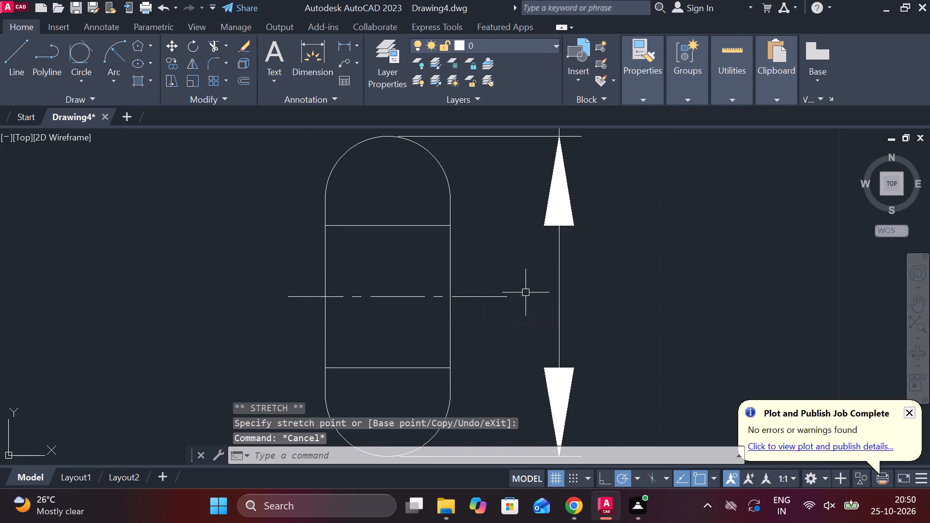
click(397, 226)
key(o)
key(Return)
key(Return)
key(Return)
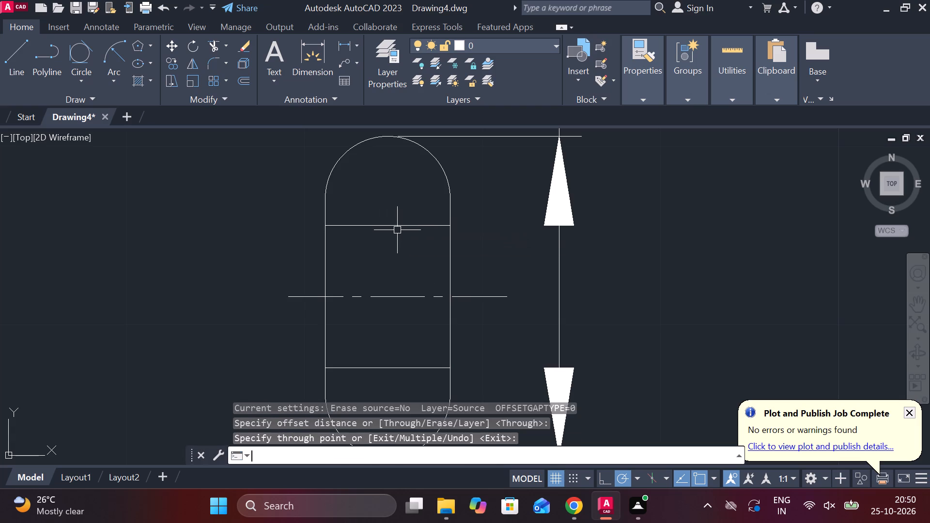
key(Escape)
Offset the lines above and below the copied head's centre line by 0.5 inwards, towards the centre line.
click(400, 227)
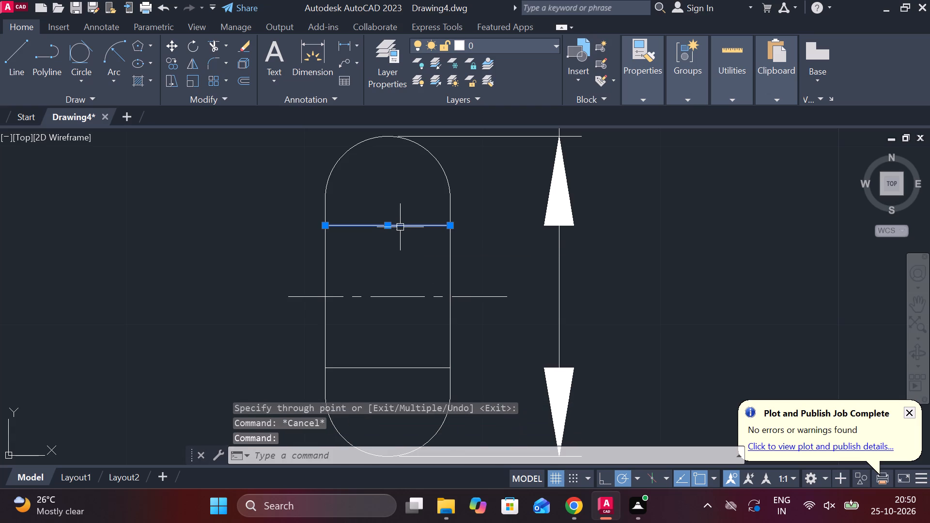
key(o)
key(Return)
key(Return)
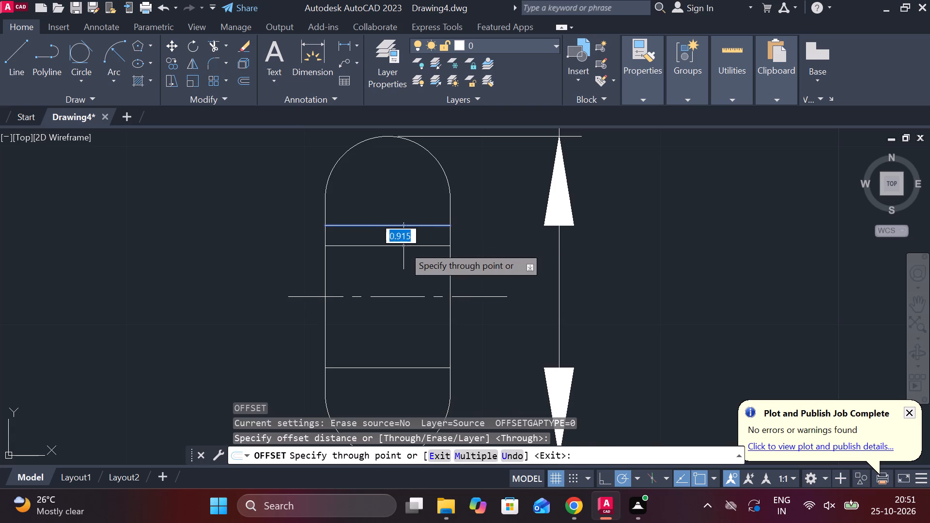
key(period)
key(5)
key(Return)
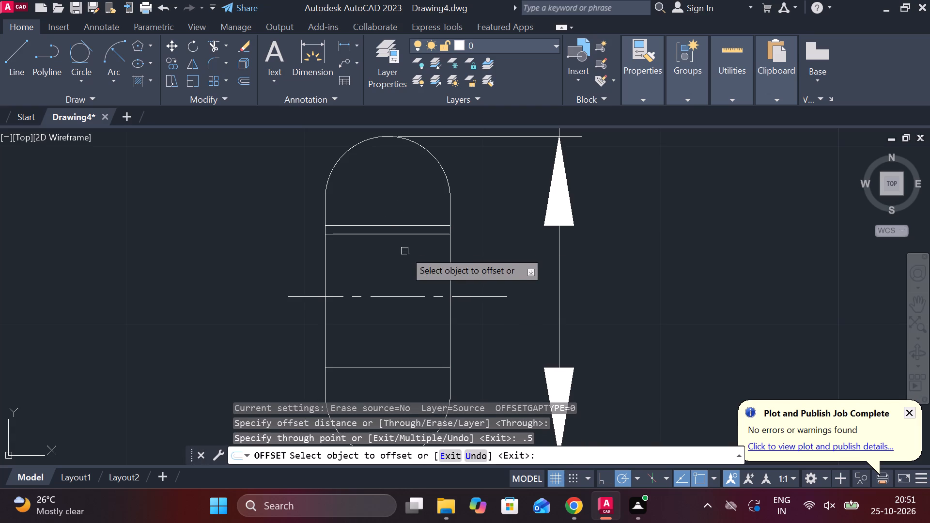
click(395, 370)
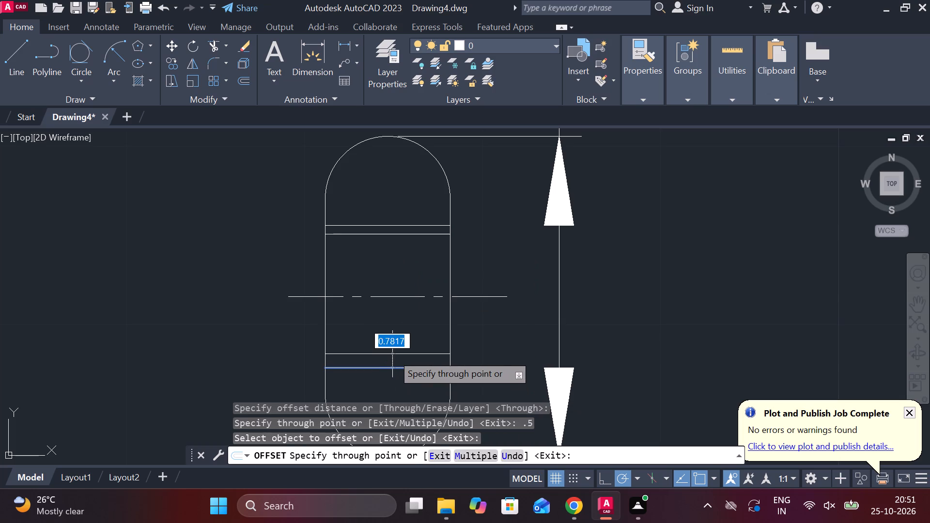
text(.5)
key(Return)
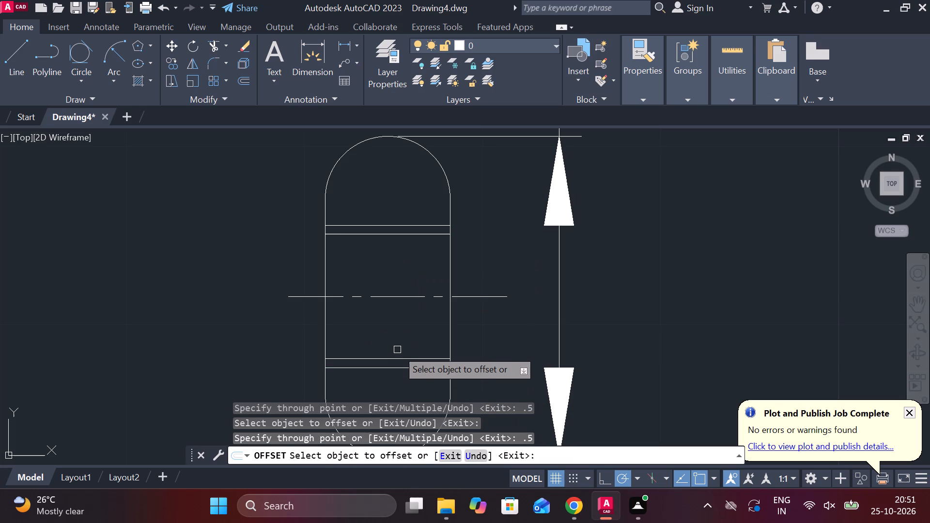
key(Escape)
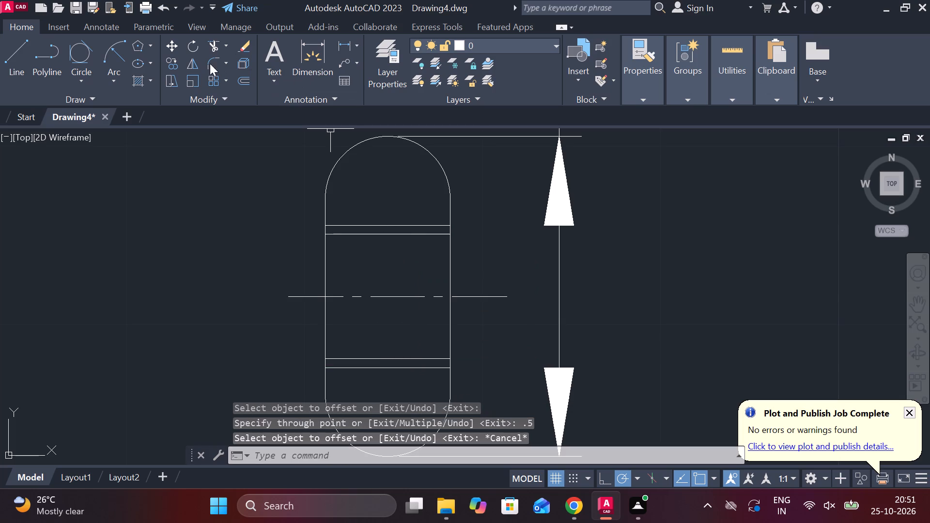
Hatch the two rounded end regions of the copied head, leaving the hole and the narrow strips between the offset lines unhatched.
click(139, 82)
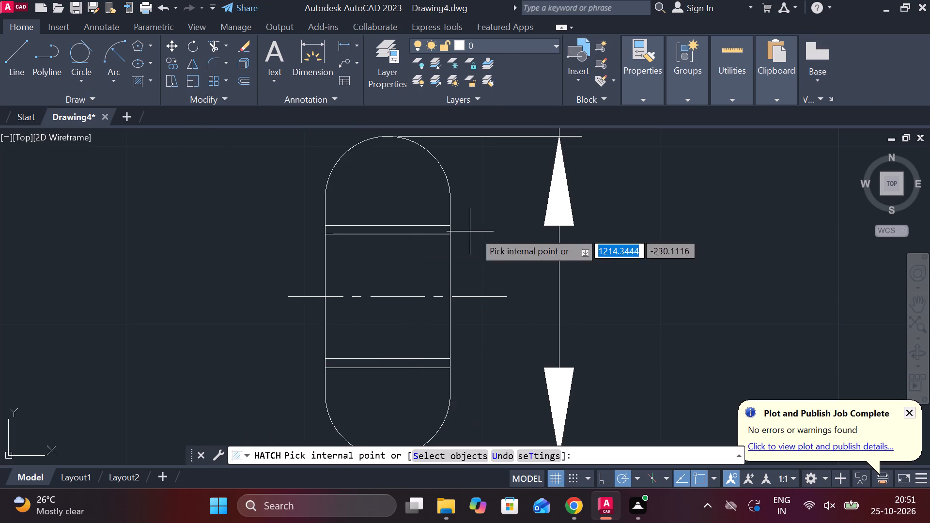
click(437, 199)
click(437, 400)
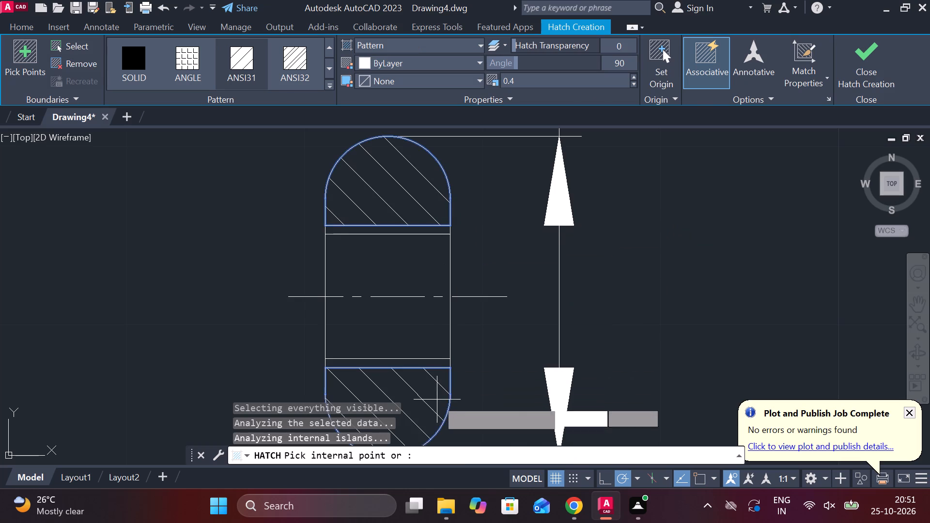
click(864, 54)
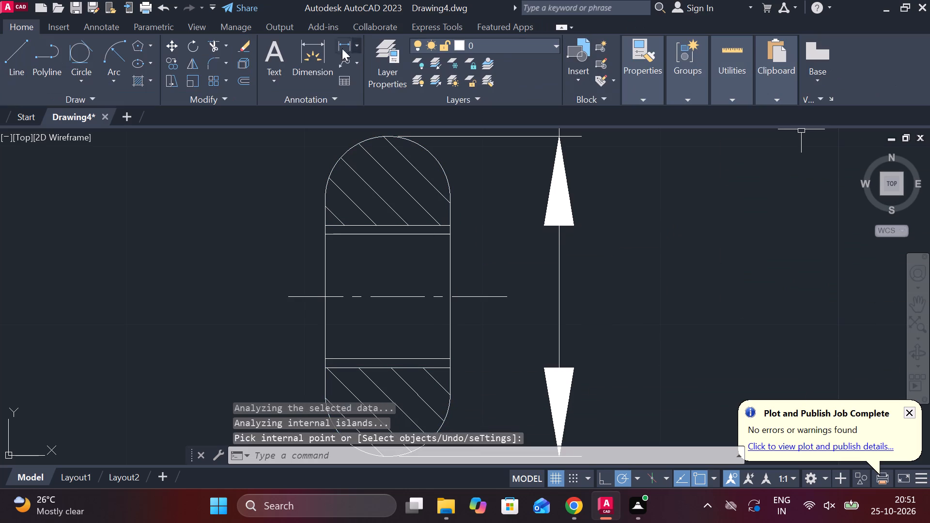
Add a linear dimension for the copied head's width, placed below the outline.
click(345, 39)
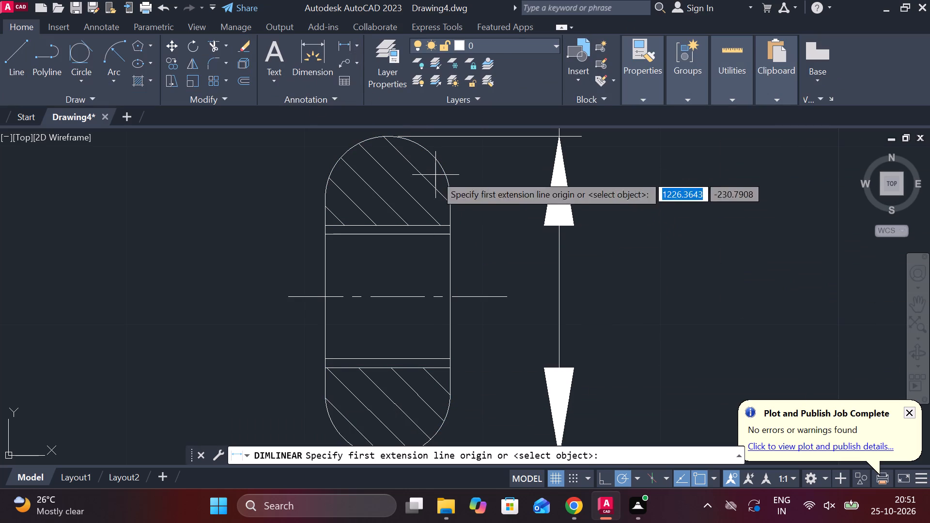
middle_drag(453, 323, 472, 213)
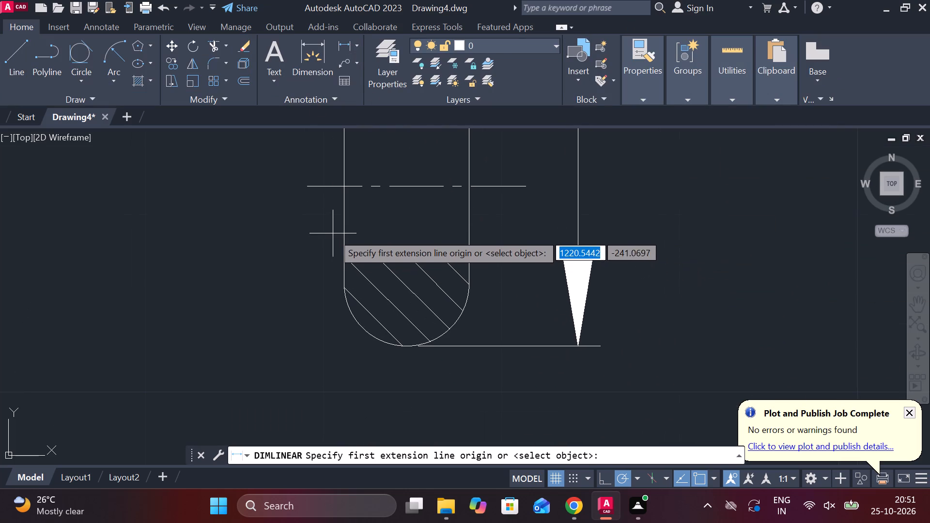
click(349, 228)
click(472, 220)
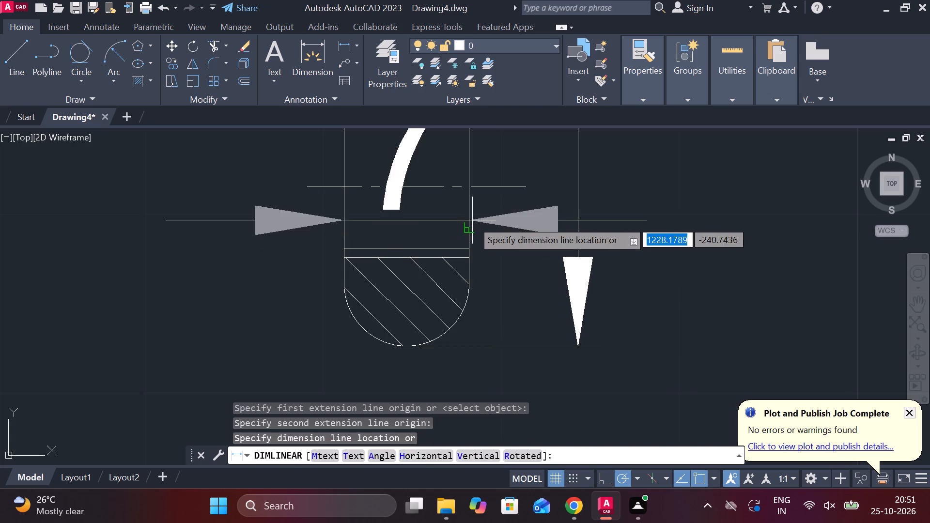
middle_drag(431, 368, 440, 282)
scroll(441, 326, down, 1)
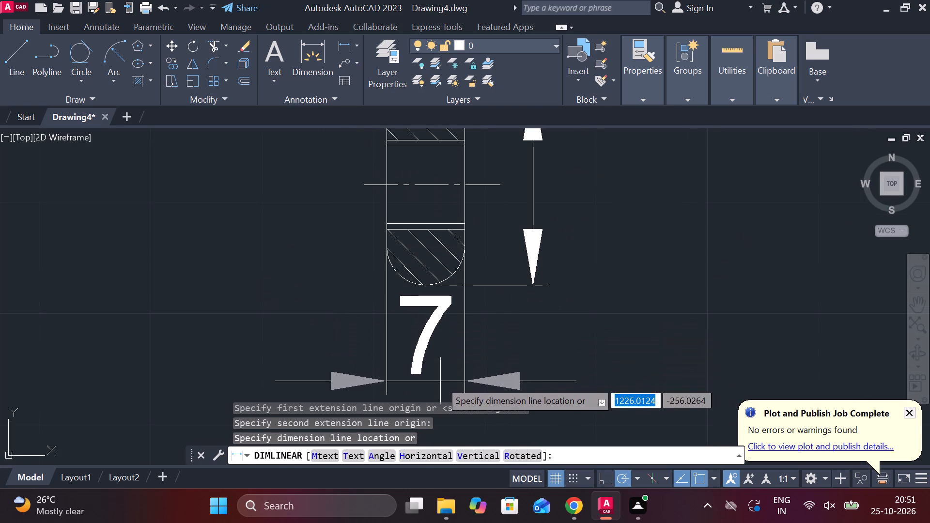
click(440, 381)
Add a multileader numbered 16 with text height 10, pointing to the upper side of the copied head.
scroll(486, 362, down, 1)
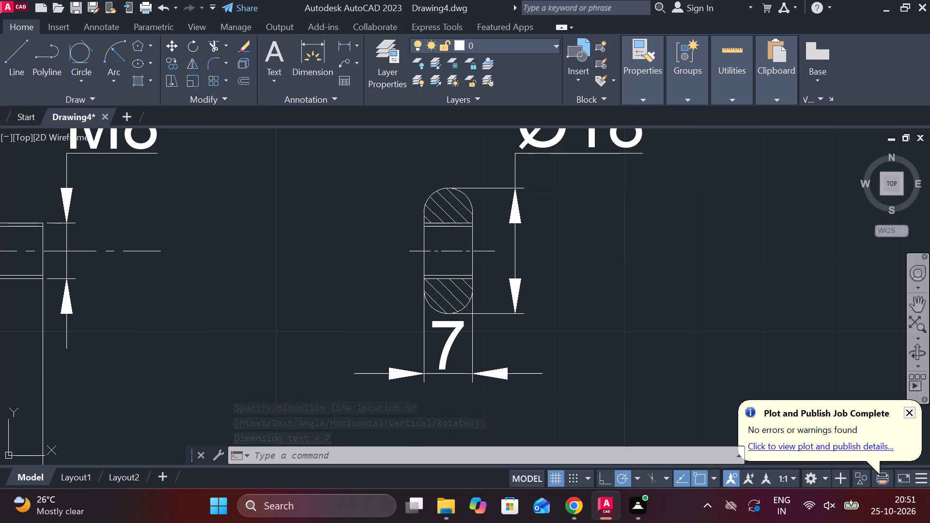
scroll(469, 202, down, 2)
scroll(365, 229, up, 1)
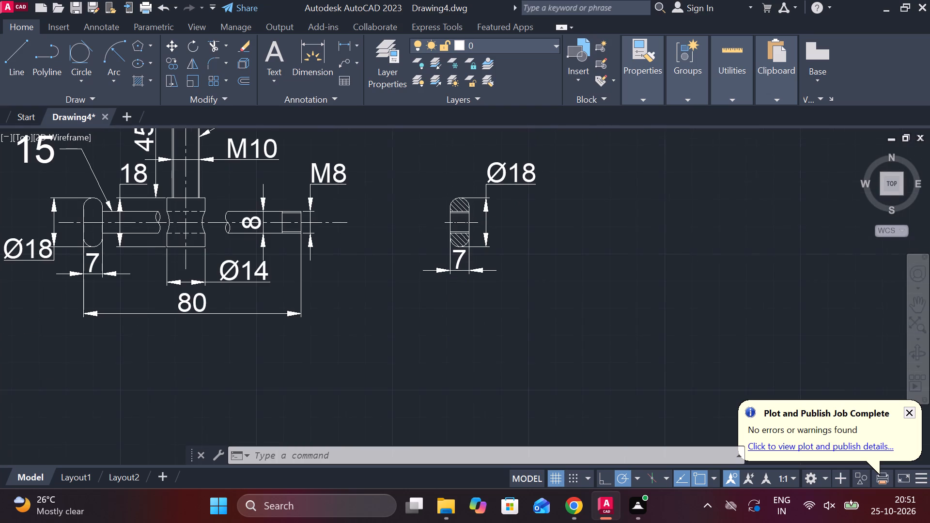
middle_drag(370, 229, 388, 241)
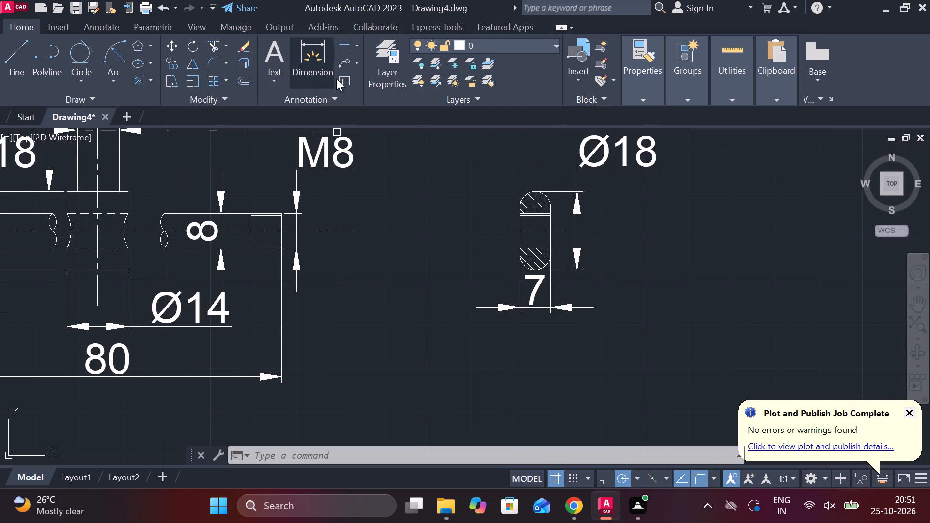
click(343, 63)
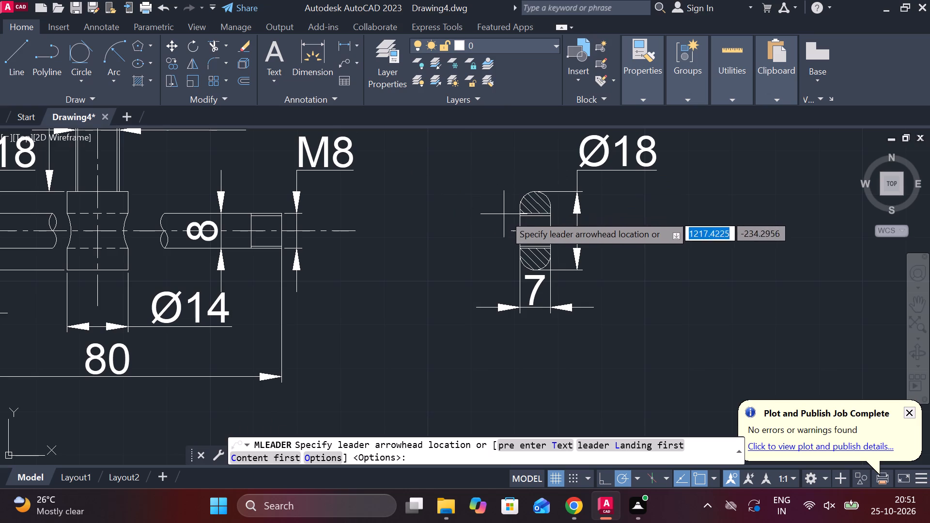
click(524, 201)
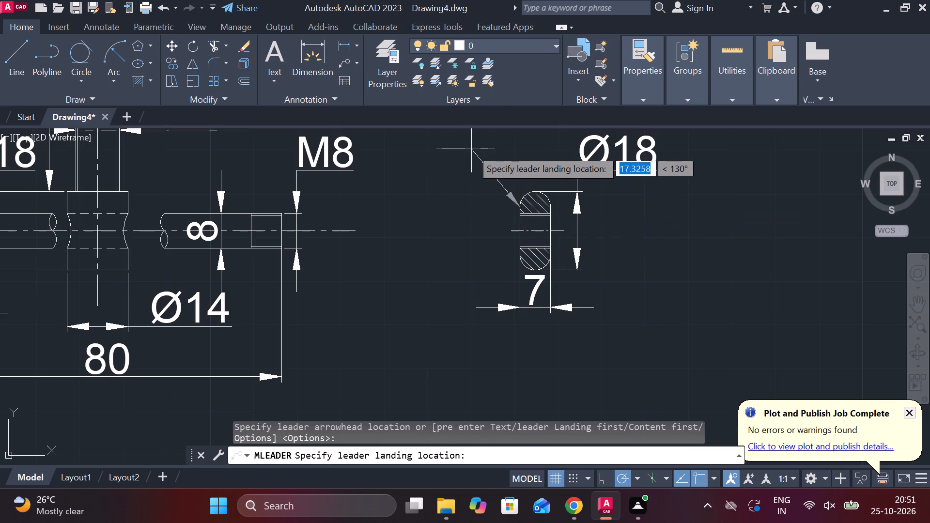
click(471, 149)
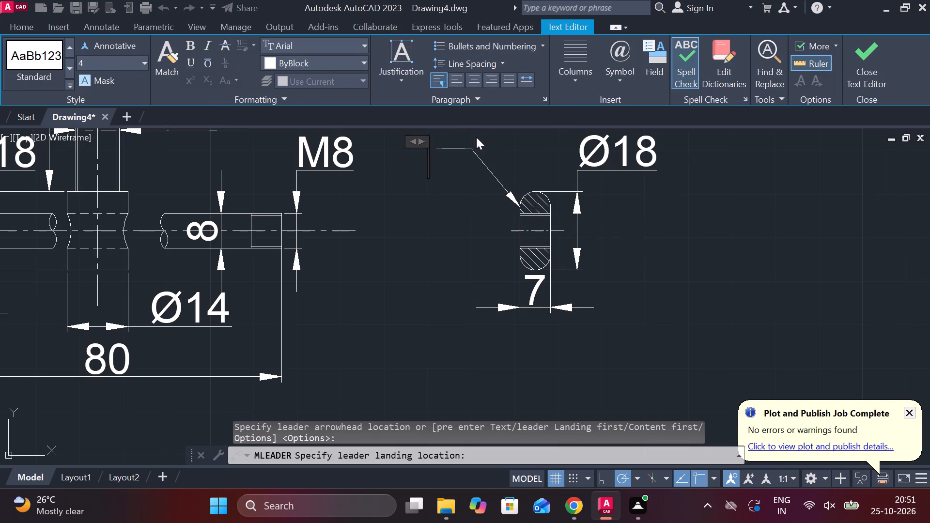
key(1)
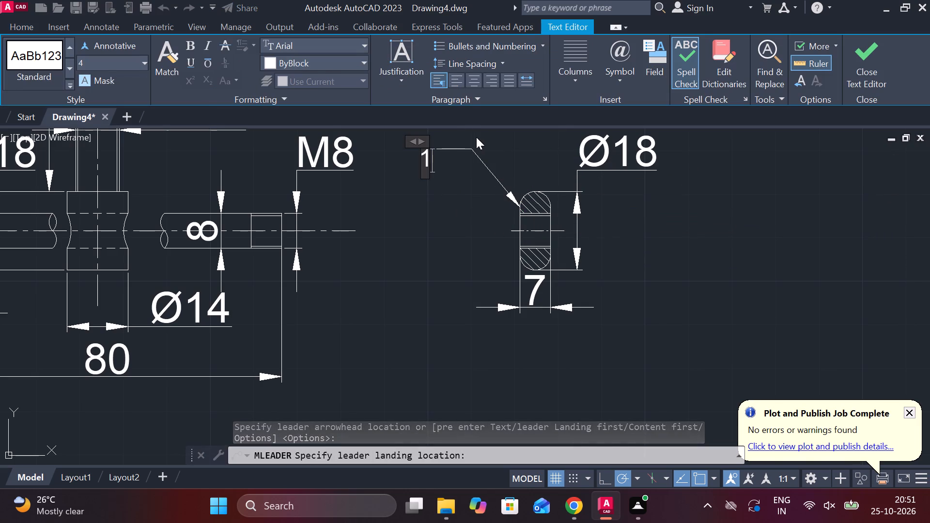
key(BackSpace)
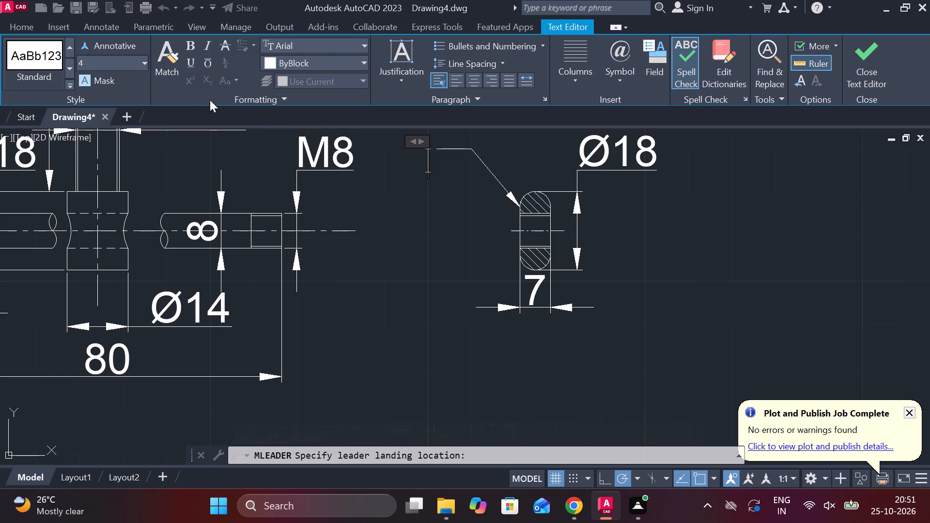
drag(119, 62, 82, 61)
text(10)
key(Return)
text(16)
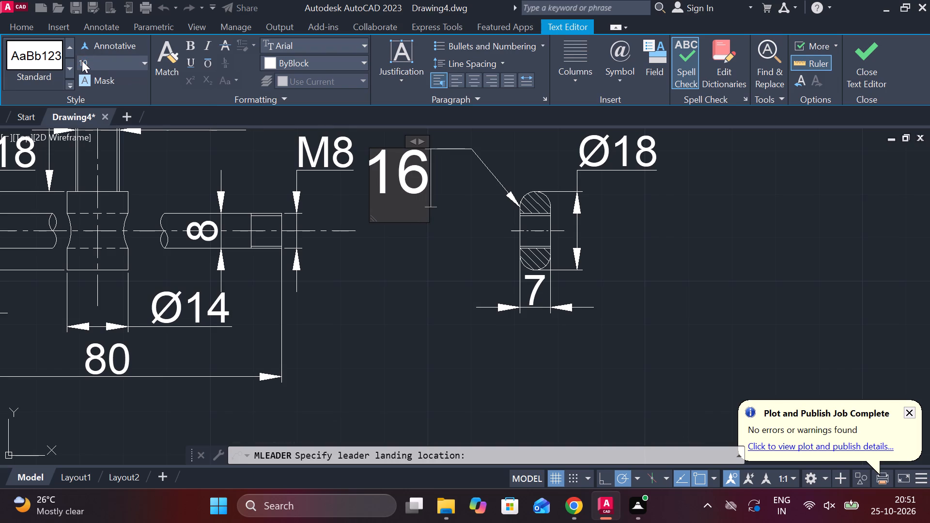
click(867, 73)
Stretch the landing of the number 16 leader closer to the copied head.
scroll(704, 203, down, 2)
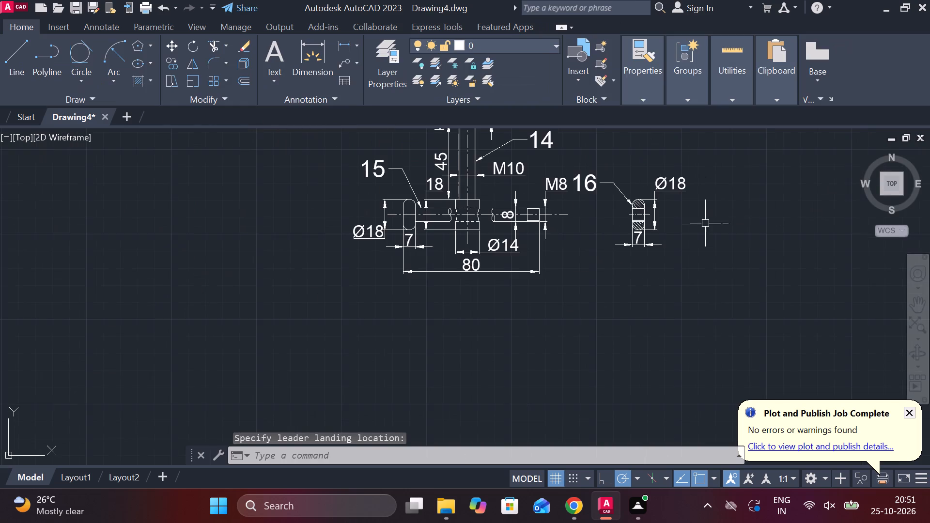
scroll(706, 227, up, 1)
middle_drag(654, 216, 652, 268)
click(550, 209)
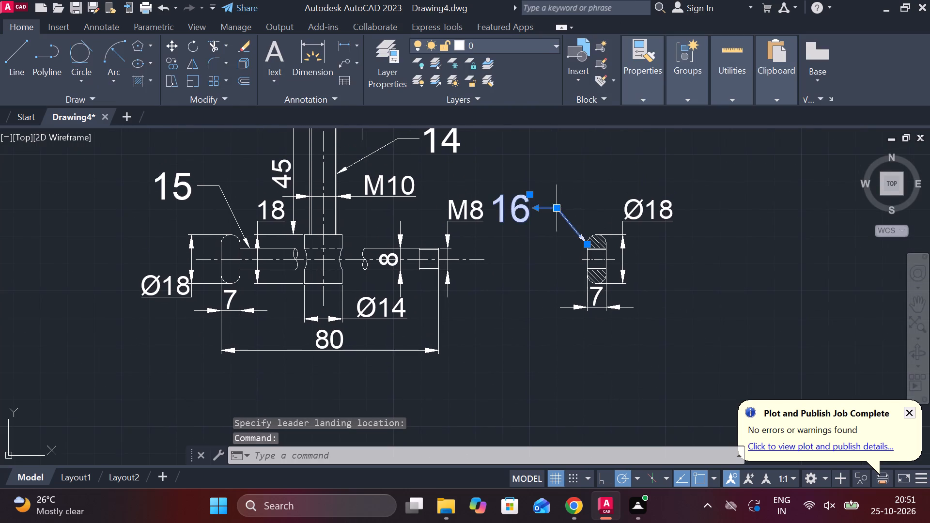
scroll(551, 208, up, 1)
click(560, 207)
click(592, 238)
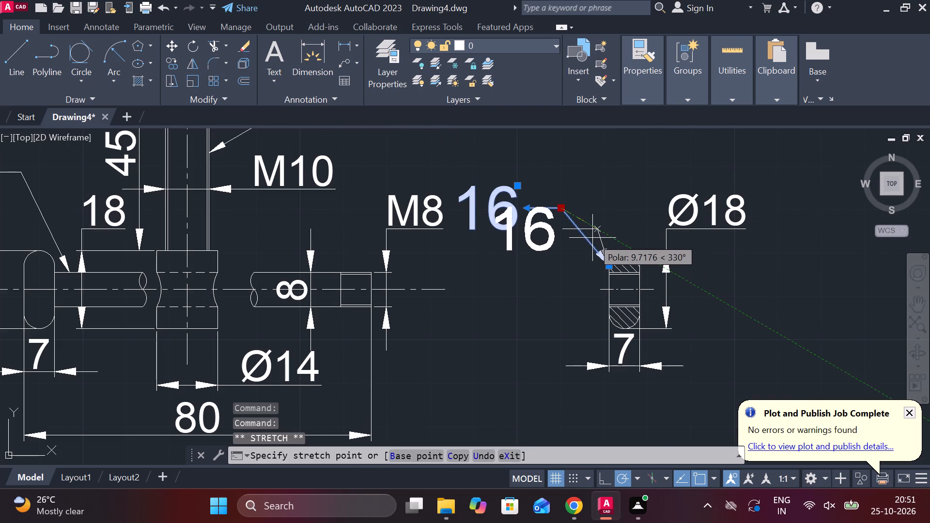
key(Escape)
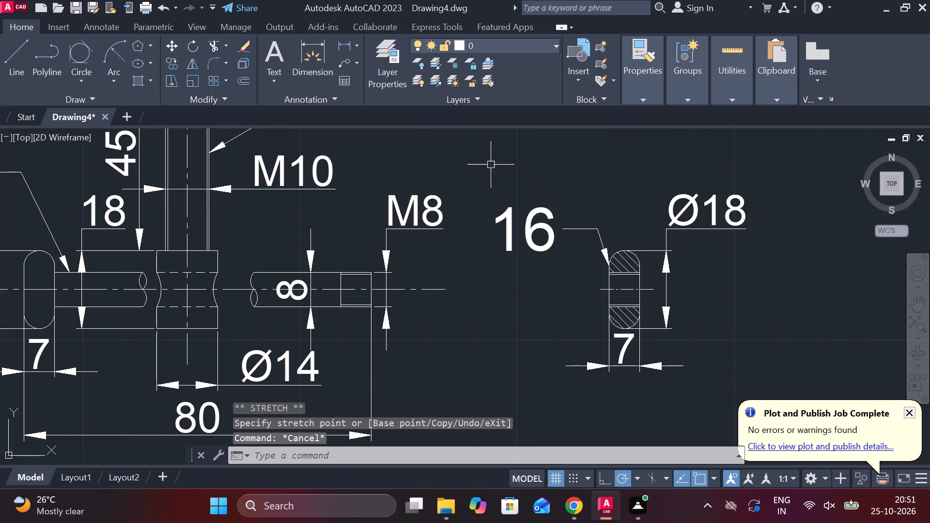
Move the sectioned head detail numbered 16, with its dimensions and leader, to the free space beside the part 4 screw drawing.
click(490, 164)
click(754, 384)
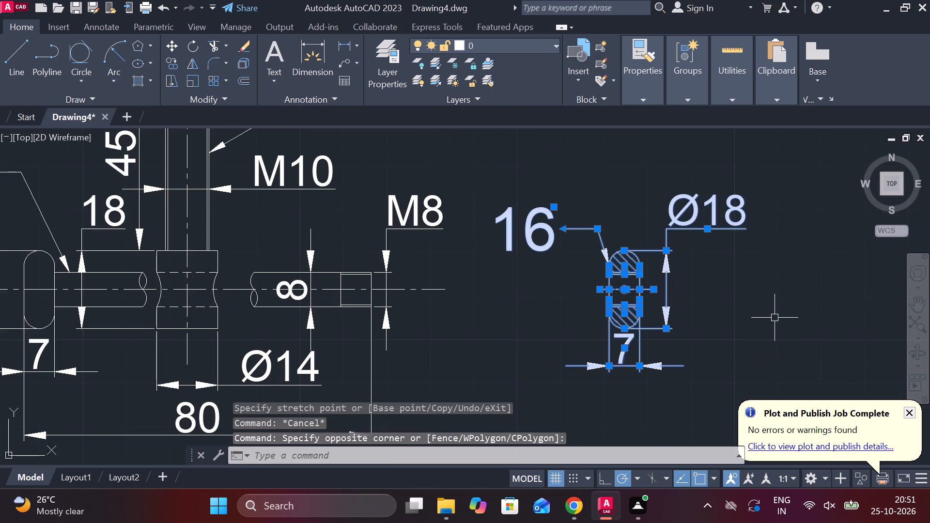
key(m)
key(Return)
click(770, 316)
scroll(767, 292, down, 1)
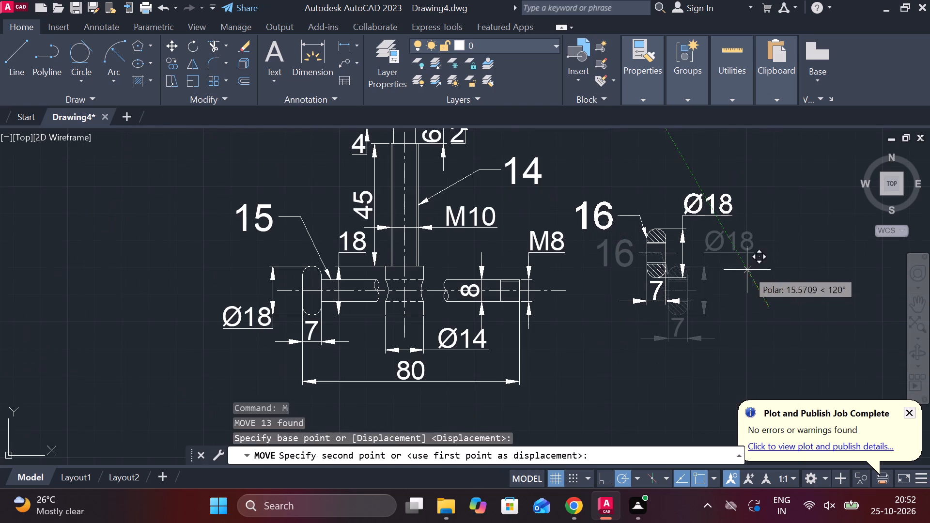
scroll(747, 269, down, 2)
scroll(565, 311, down, 1)
scroll(482, 302, down, 1)
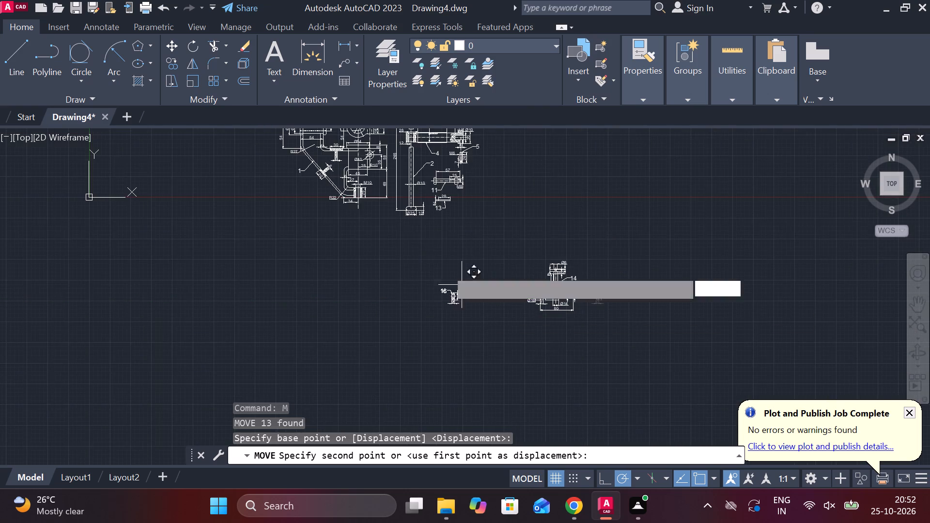
scroll(416, 237, up, 1)
middle_drag(433, 261, 464, 351)
scroll(274, 305, up, 1)
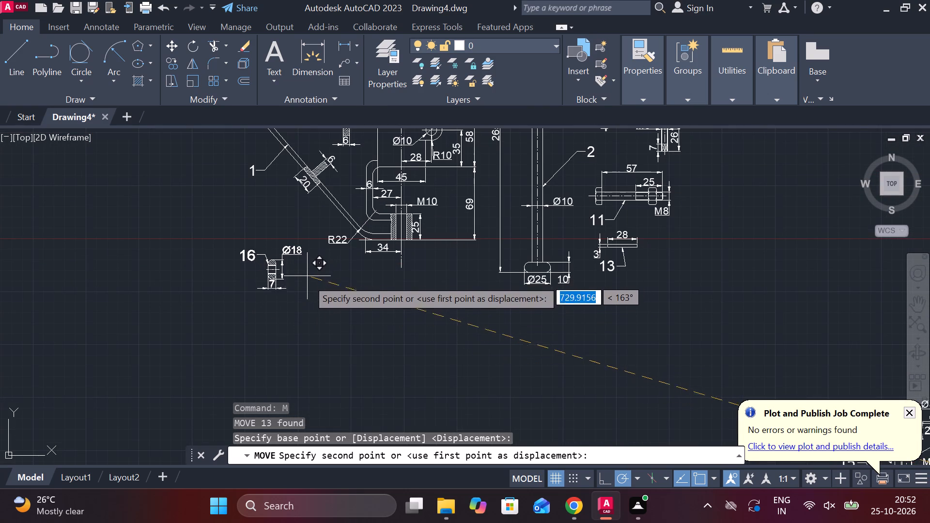
middle_drag(582, 345, 338, 419)
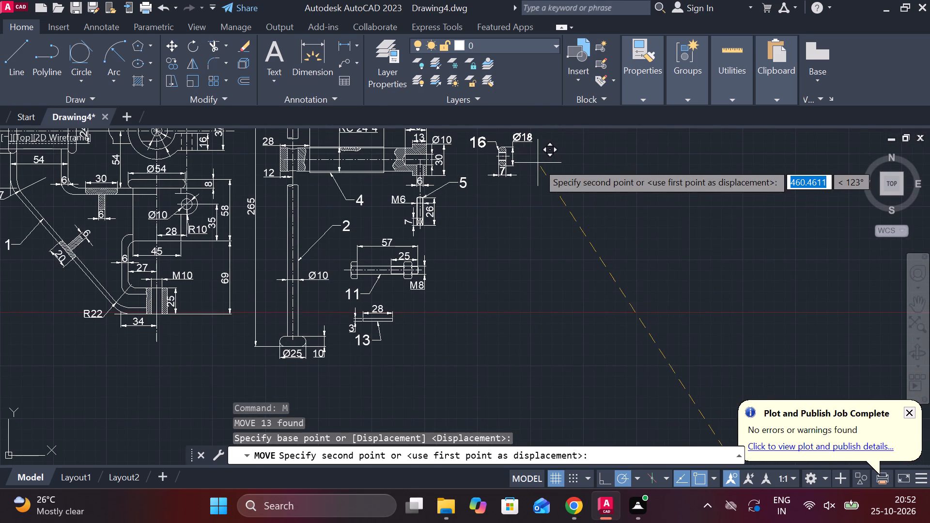
click(549, 163)
Move the dimensioned drawing of parts 14 and 15 to just below detail 16, beside the part 11 bolt.
scroll(555, 166, down, 1)
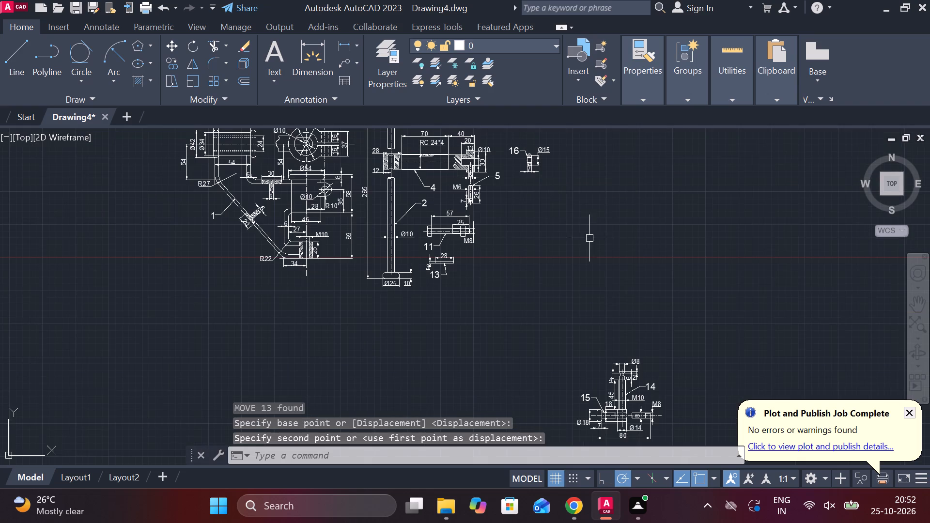
middle_drag(588, 241, 562, 181)
click(520, 241)
click(664, 422)
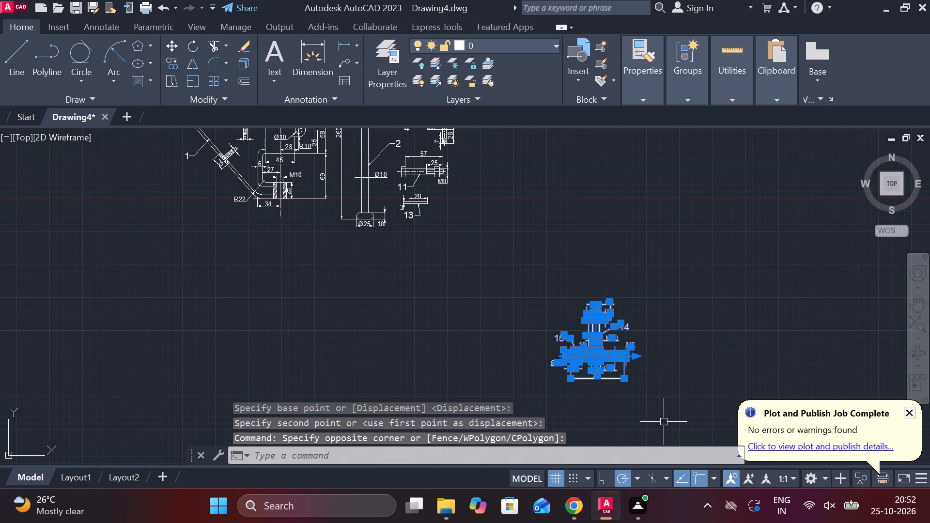
key(m)
key(Return)
click(695, 337)
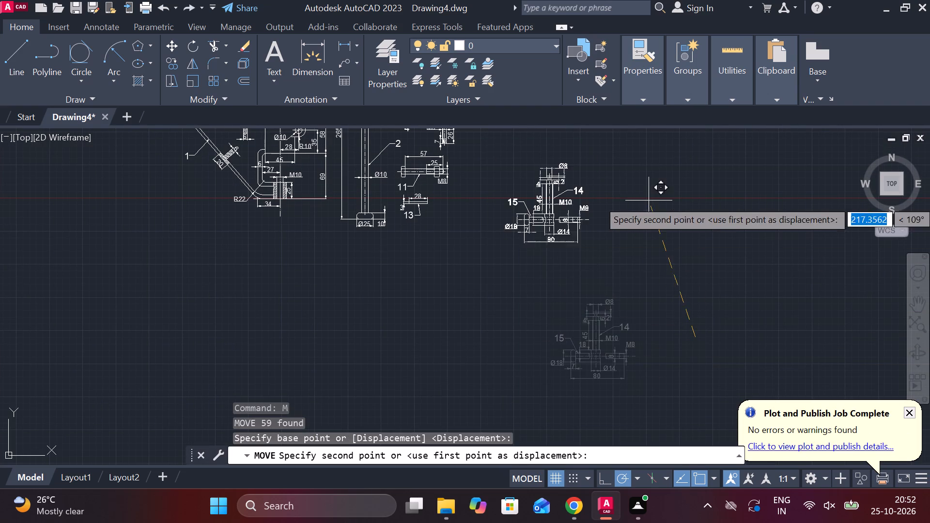
middle_drag(657, 199, 654, 361)
scroll(638, 284, up, 1)
middle_drag(624, 373, 648, 325)
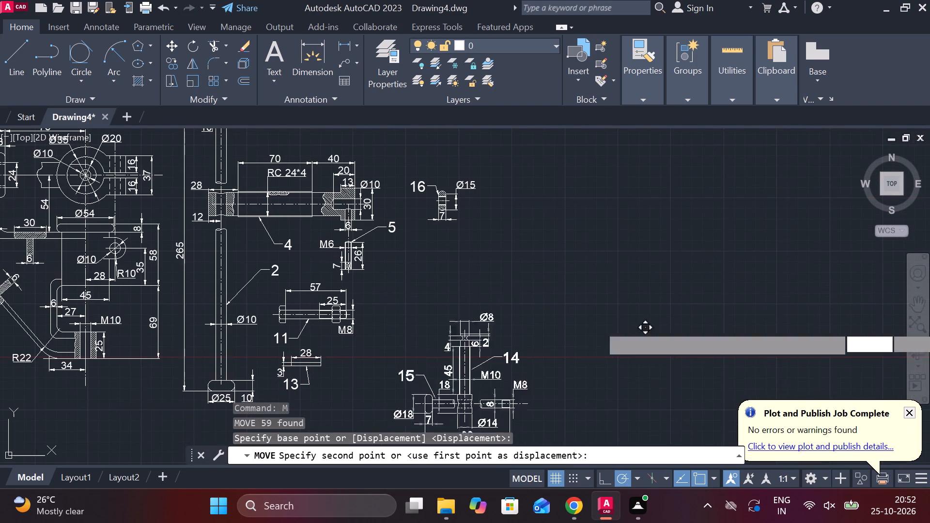
click(603, 297)
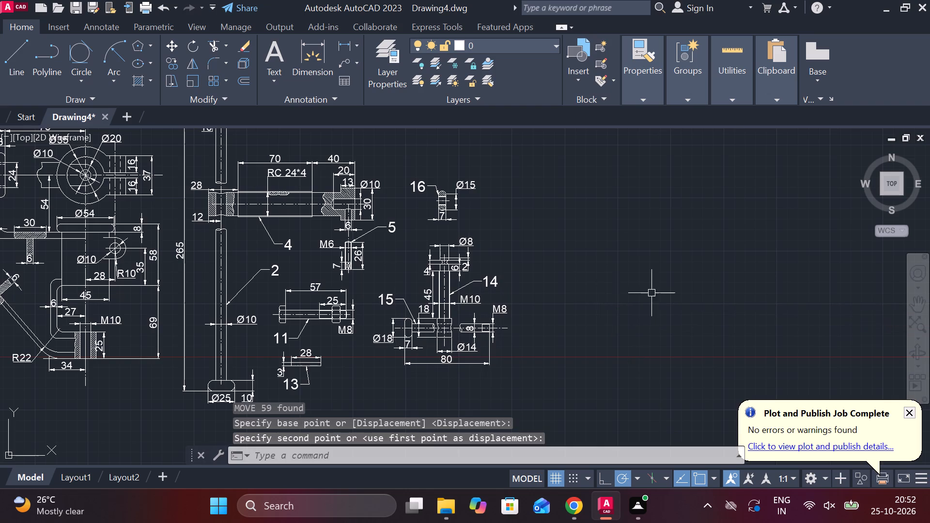
Draw a closed 32 by 15 rectangle with lines in the empty area below the part 1 drawing.
scroll(657, 293, down, 1)
scroll(704, 303, down, 1)
scroll(676, 300, up, 1)
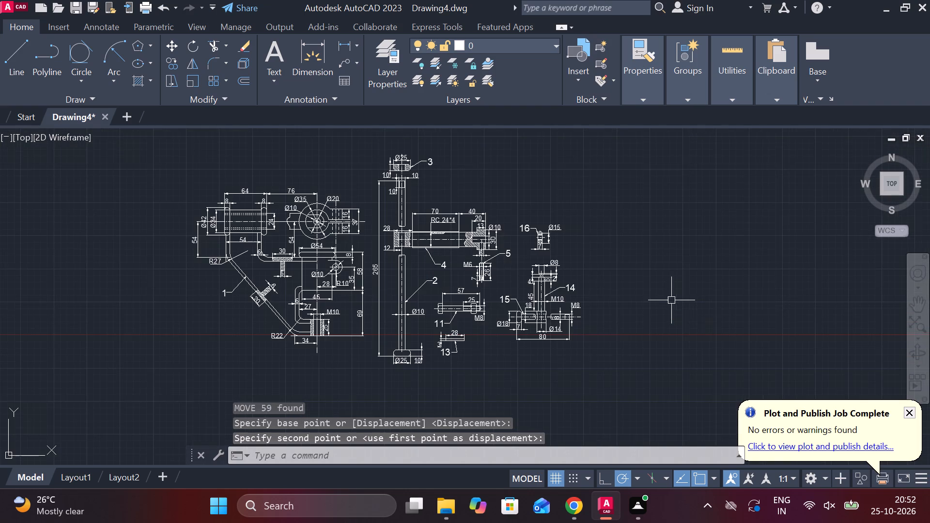
middle_drag(676, 301, 725, 289)
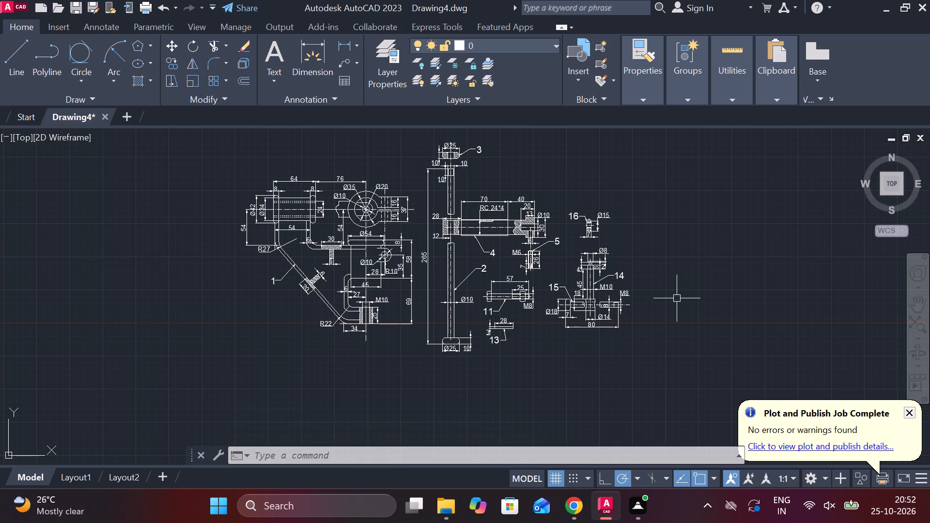
middle_drag(526, 344, 557, 303)
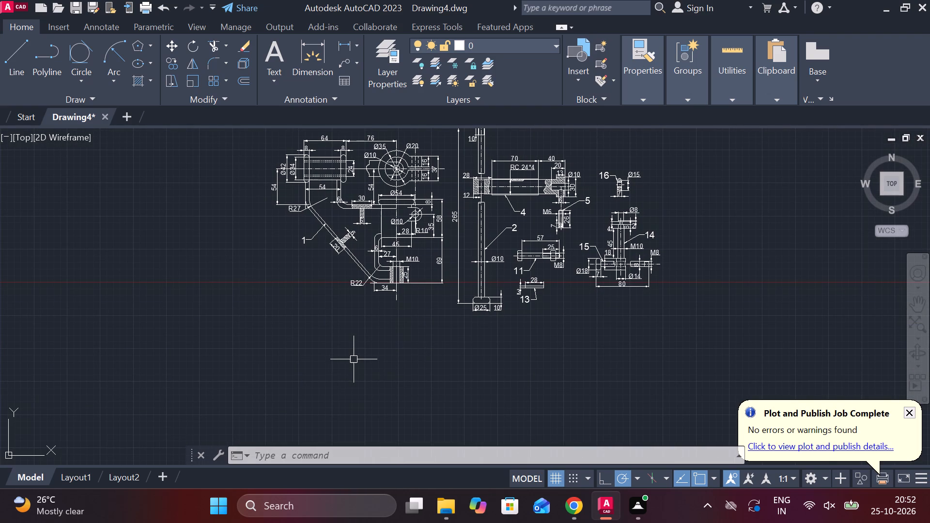
key(l)
key(Return)
click(332, 355)
text(32)
key(space)
scroll(338, 364, up, 2)
middle_drag(352, 365, 392, 336)
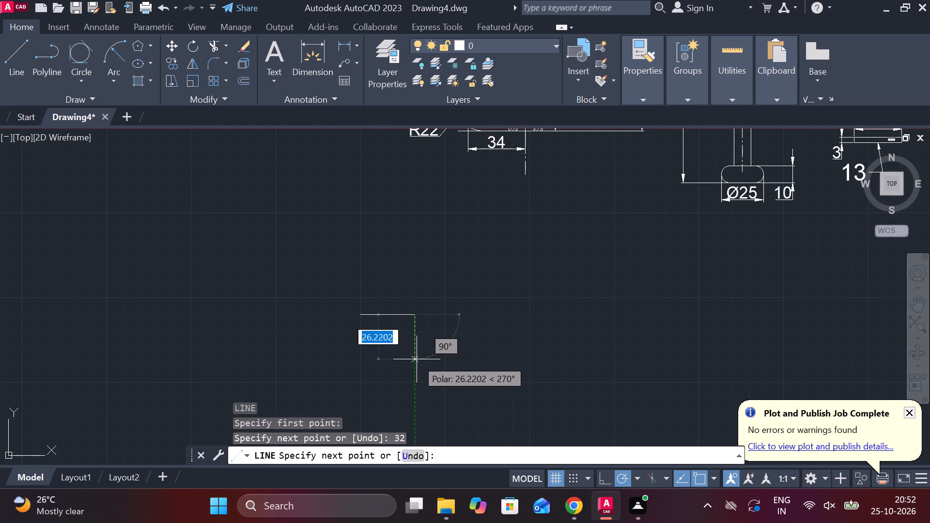
text(15)
key(space)
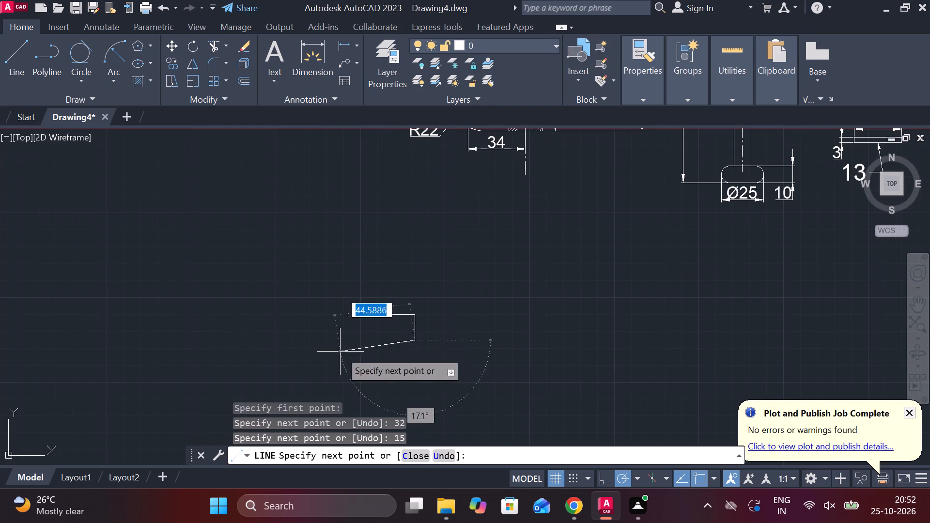
text(32)
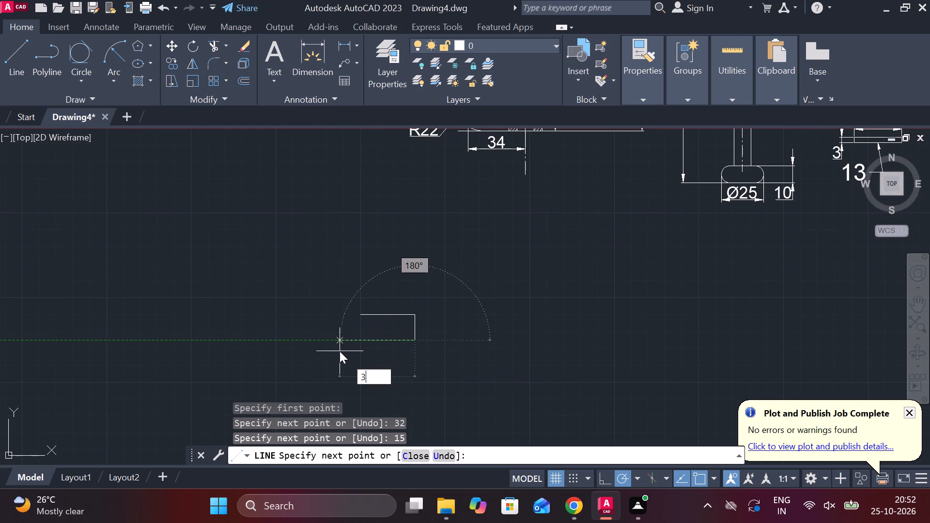
key(space)
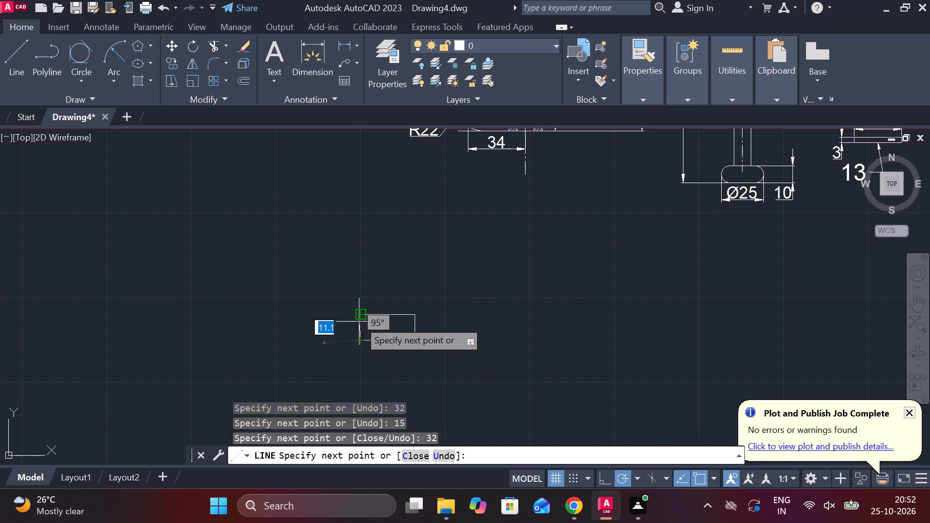
scroll(359, 316, up, 3)
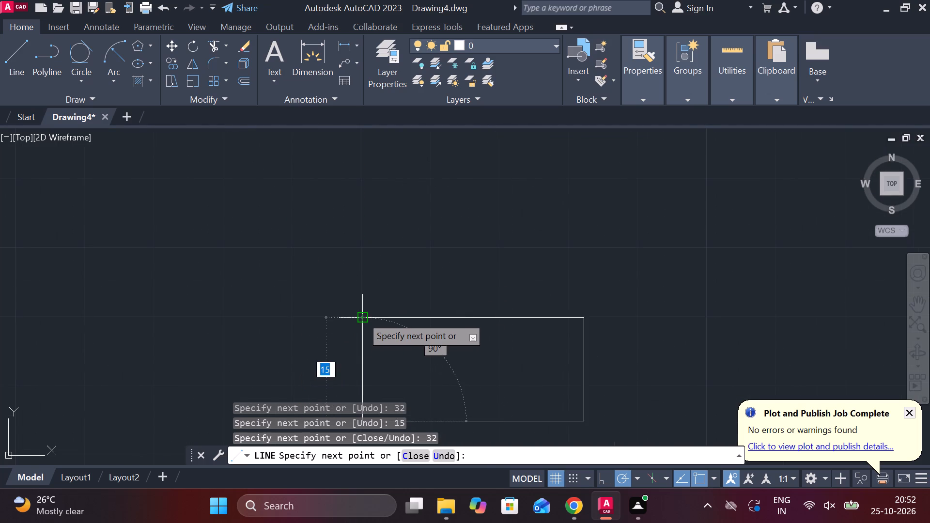
click(361, 316)
key(Escape)
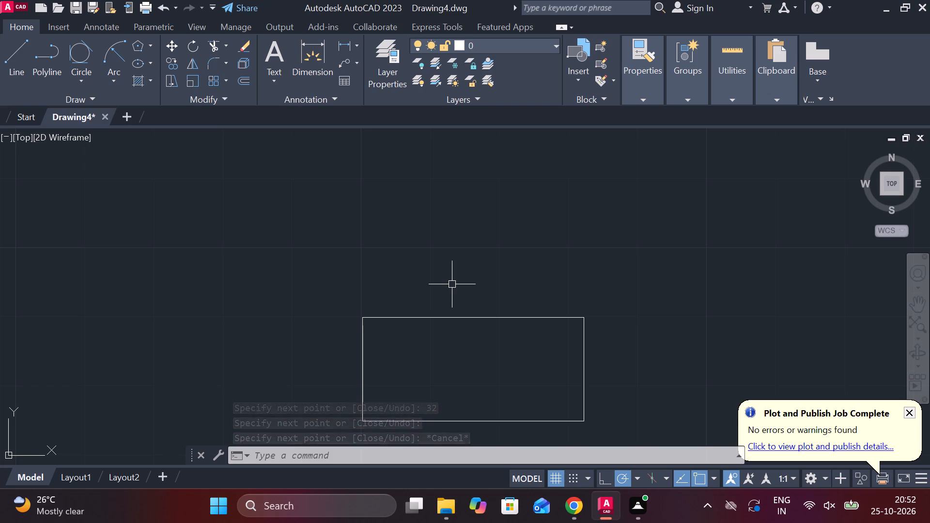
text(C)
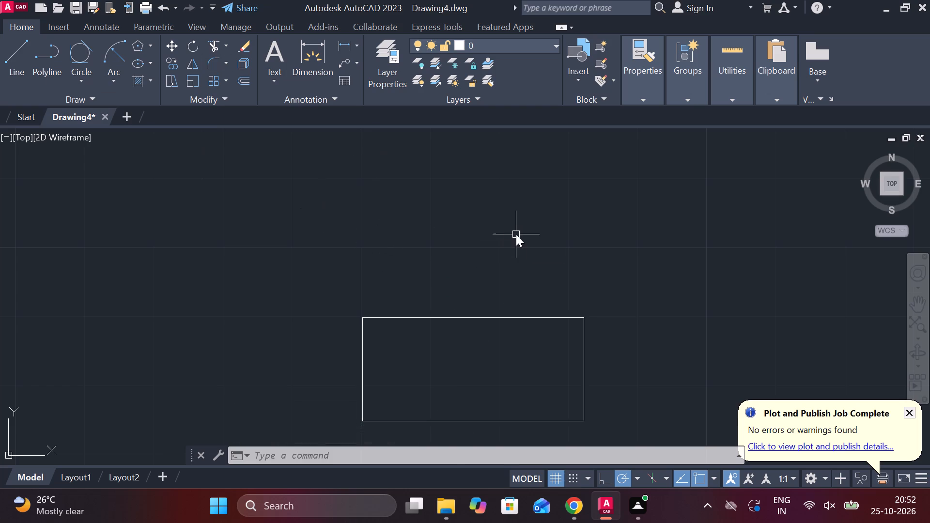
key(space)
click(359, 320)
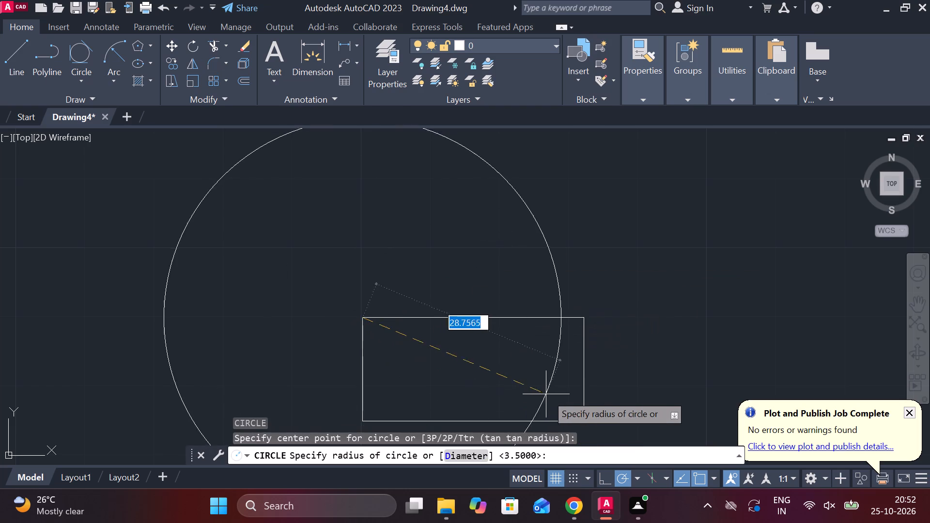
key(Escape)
Draw a circle of radius 16 centred on the midpoint of the rectangle's top edge, reaching its upper corner.
key(space)
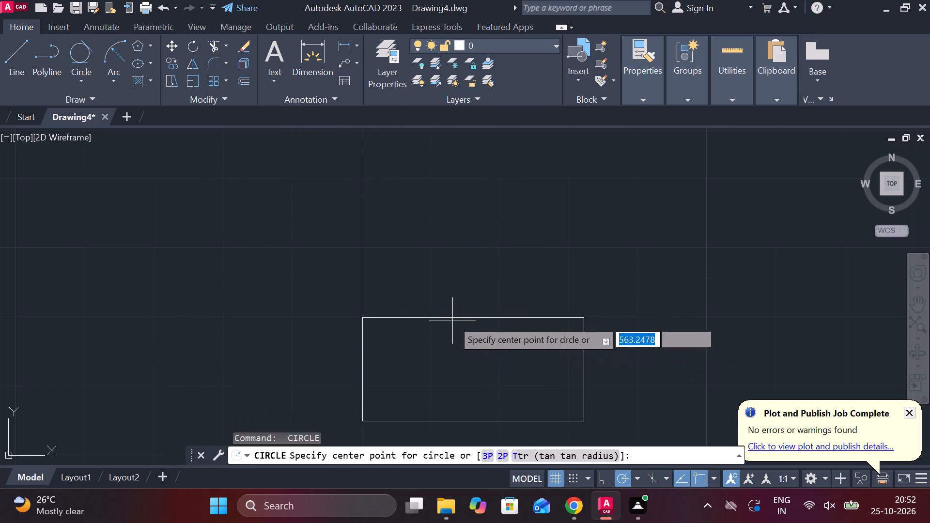
click(472, 317)
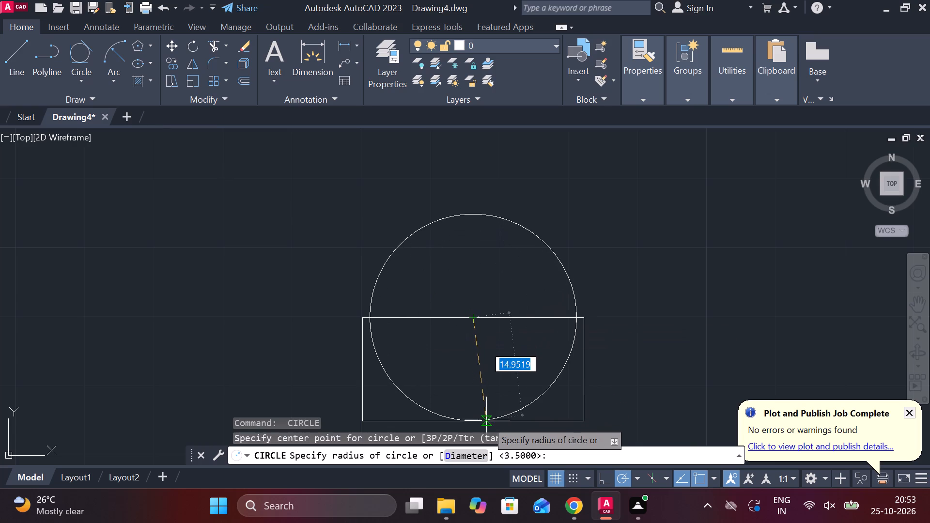
middle_drag(480, 423, 472, 403)
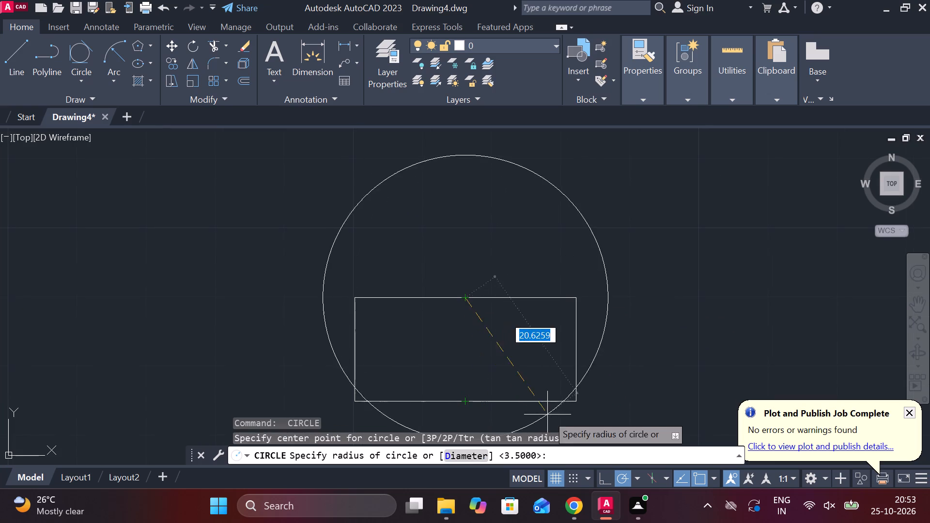
click(577, 300)
Trim the circle and rectangle to a bowl-shaped outline with a flat top, curved sides and short flat bottom.
middle_drag(632, 354, 602, 307)
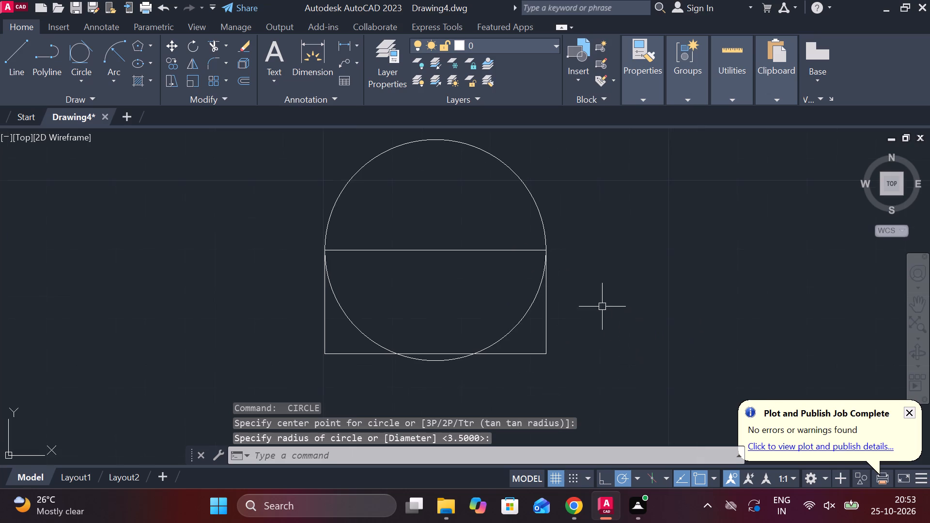
text(TR)
key(space)
click(438, 359)
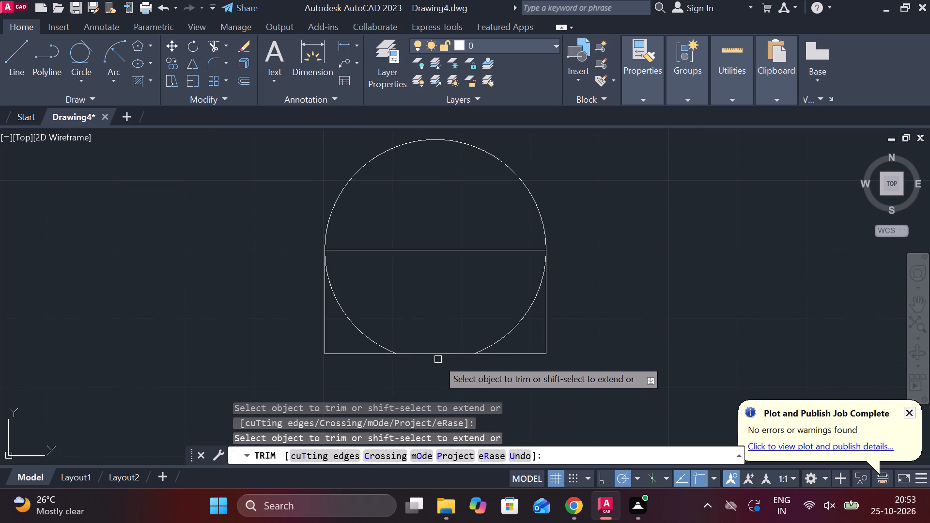
click(374, 354)
click(321, 317)
drag(296, 196, 430, 193)
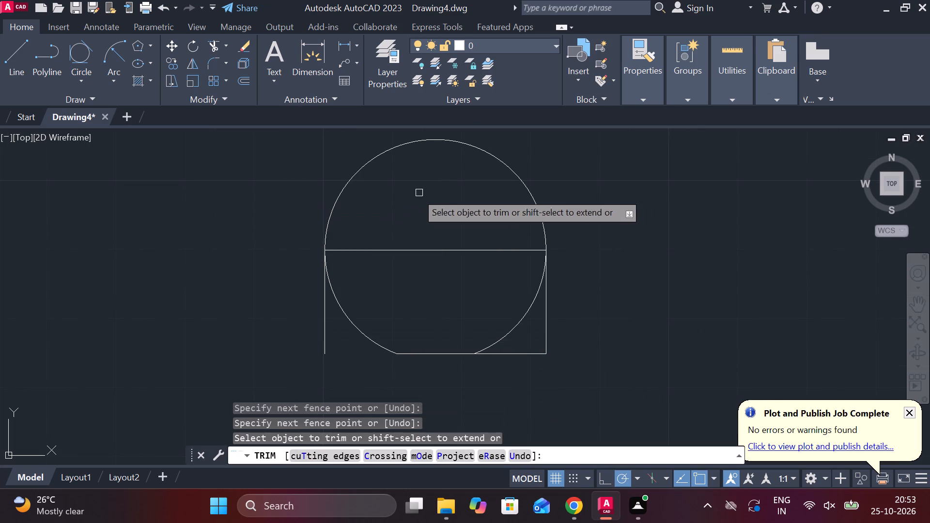
drag(389, 193, 297, 179)
drag(556, 323, 529, 355)
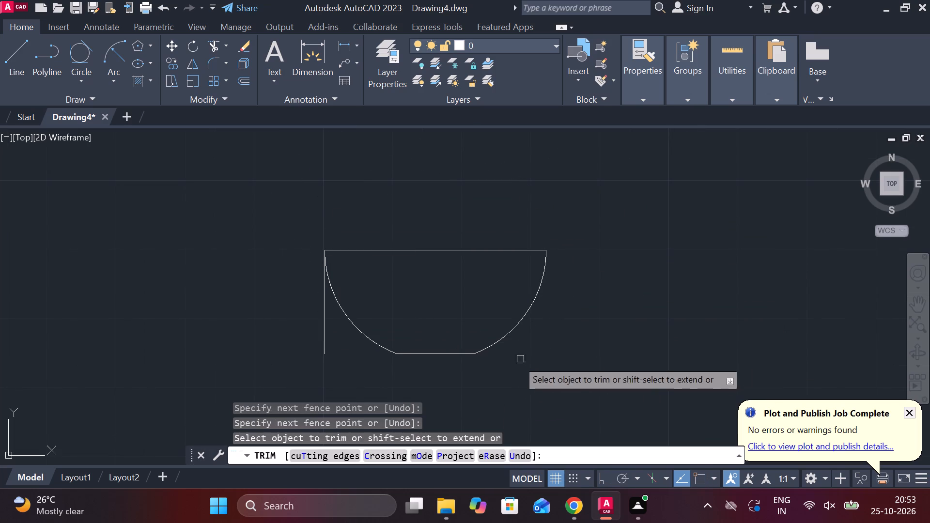
click(324, 343)
key(Escape)
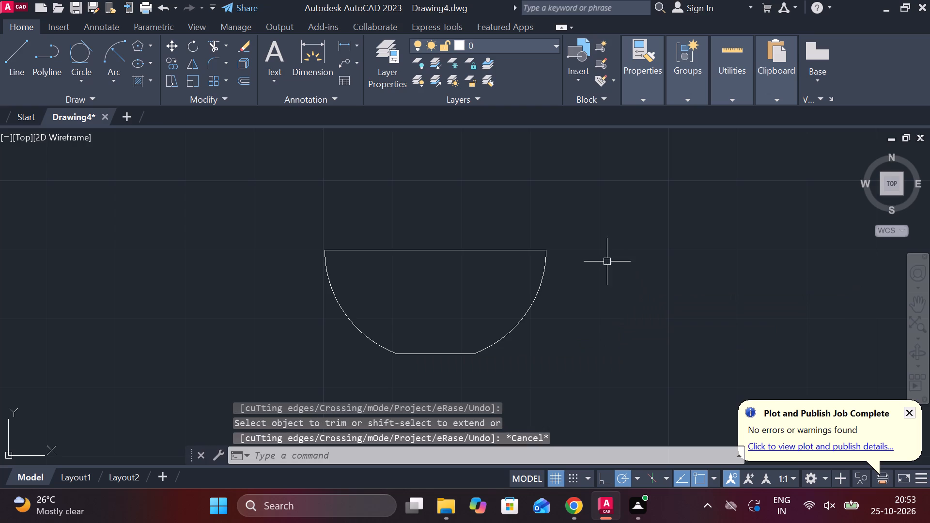
Draw a vertical centre line from the midpoint of the bowl outline's bottom edge to the midpoint of its top edge.
middle_drag(579, 284, 582, 269)
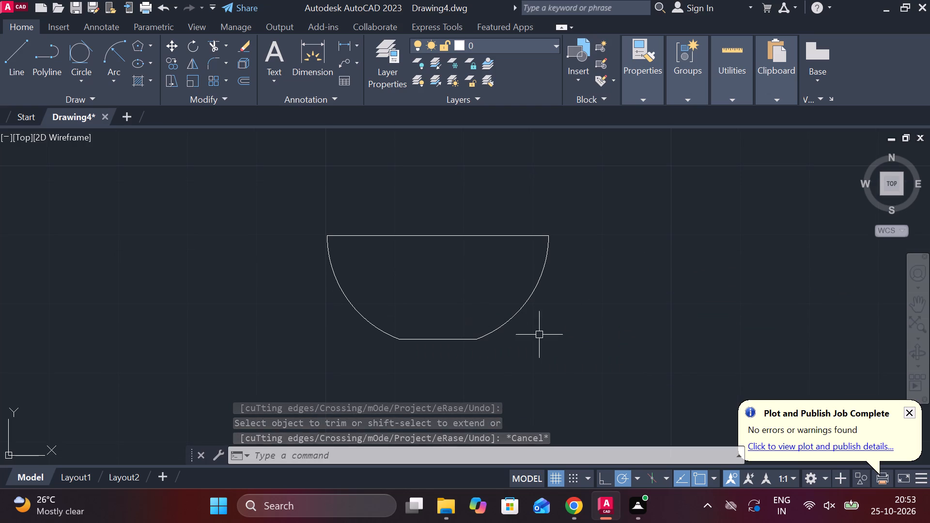
key(l)
key(Return)
click(433, 341)
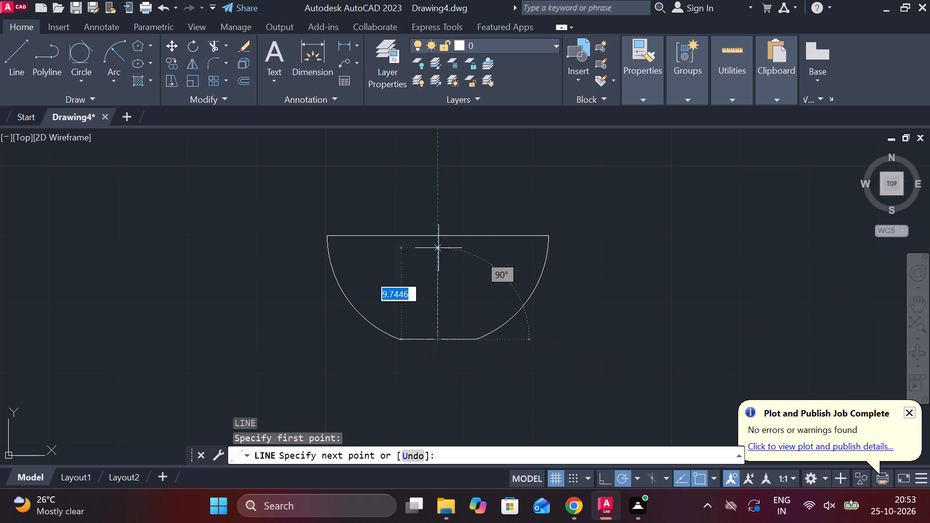
click(438, 236)
key(Escape)
Offset the bowl outline's vertical centre line by 4 to each side.
click(437, 275)
key(o)
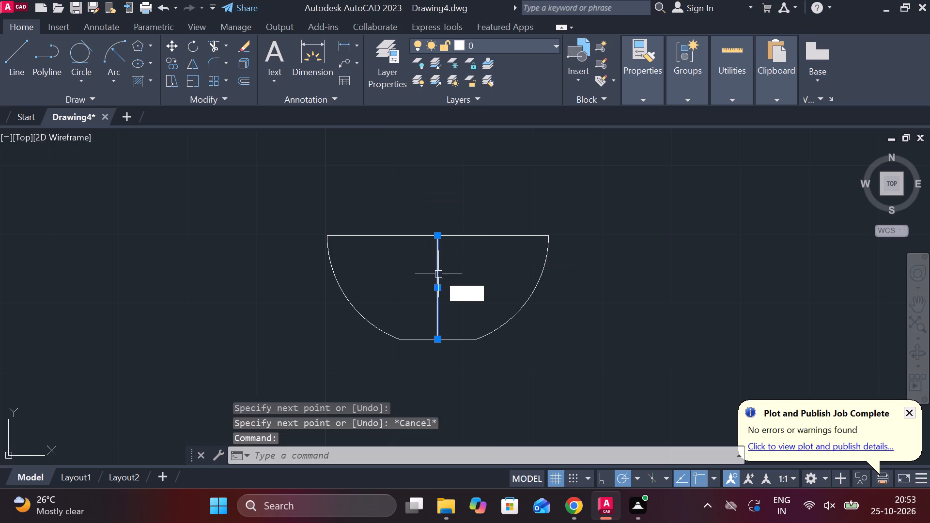
key(Return)
key(Return)
text(4)
key(space)
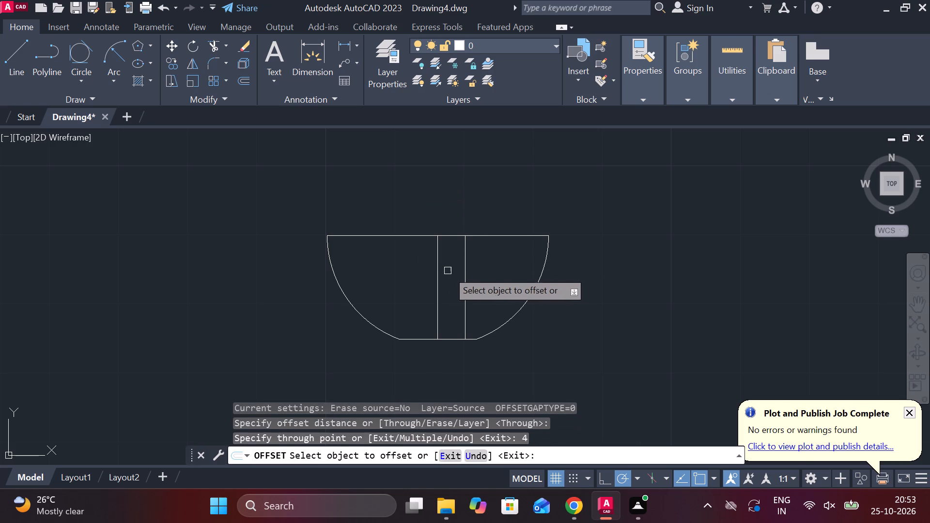
click(440, 267)
key(4)
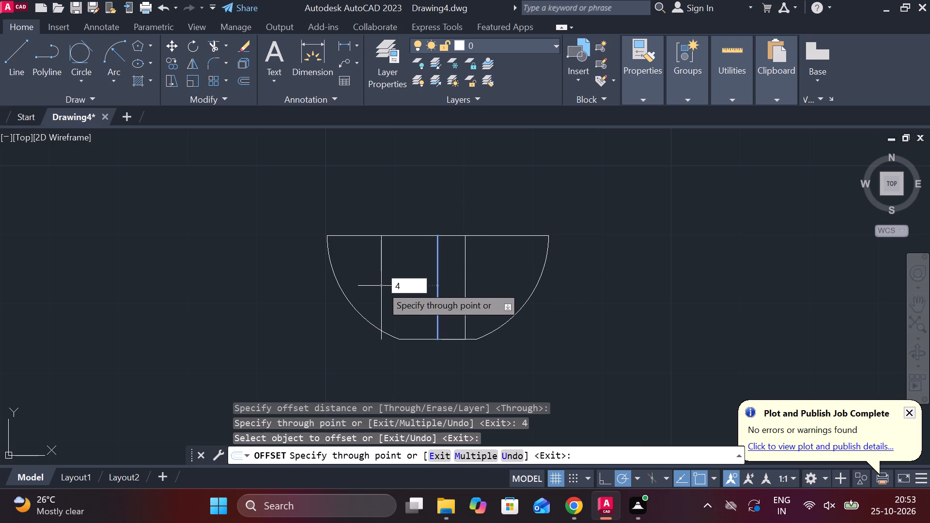
key(space)
key(Escape)
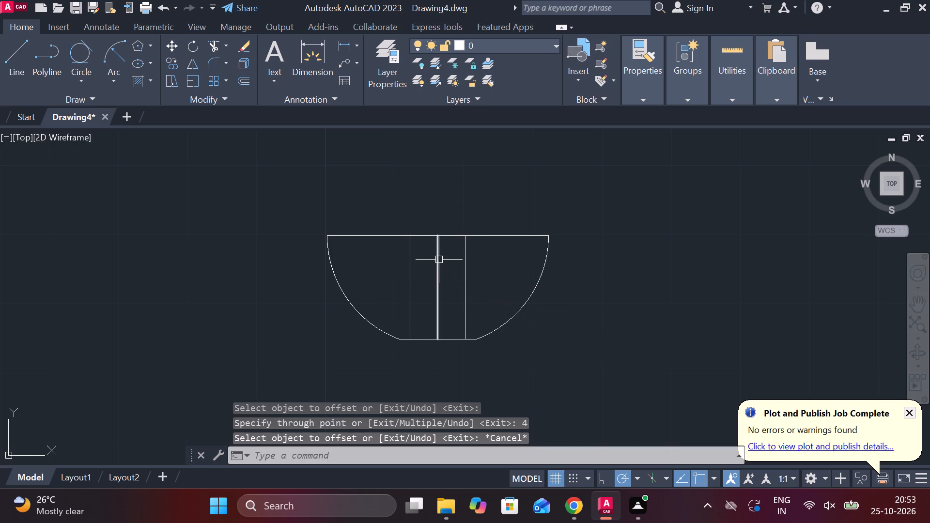
Extend the bowl's vertical centre line beyond the top and bottom edges of the outline.
click(439, 260)
click(440, 233)
click(443, 197)
key(Escape)
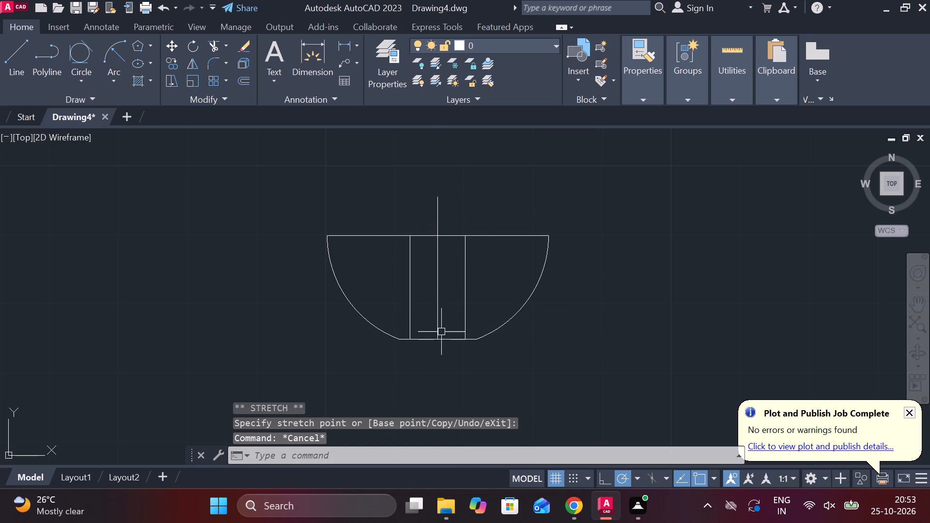
click(435, 320)
click(437, 341)
click(437, 364)
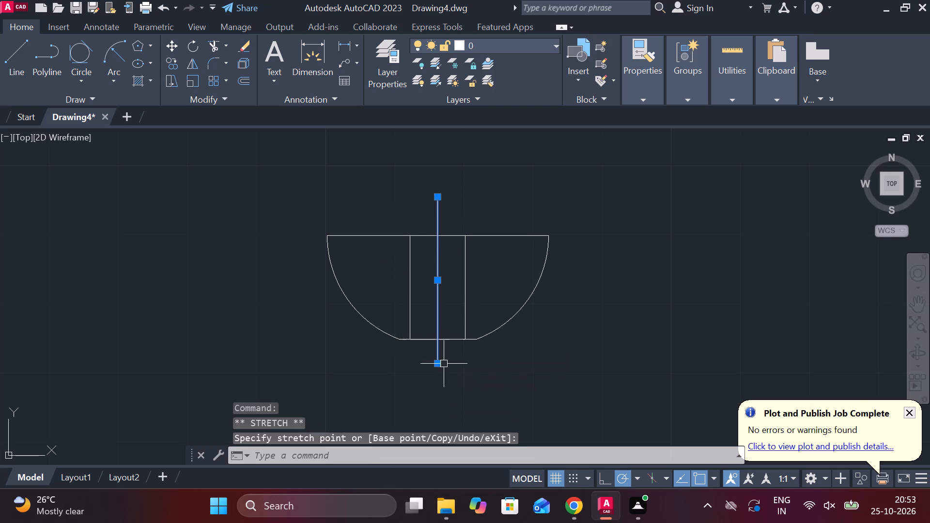
key(Escape)
Set the linetype of the bowl's vertical centre line to CENTER2.
click(436, 227)
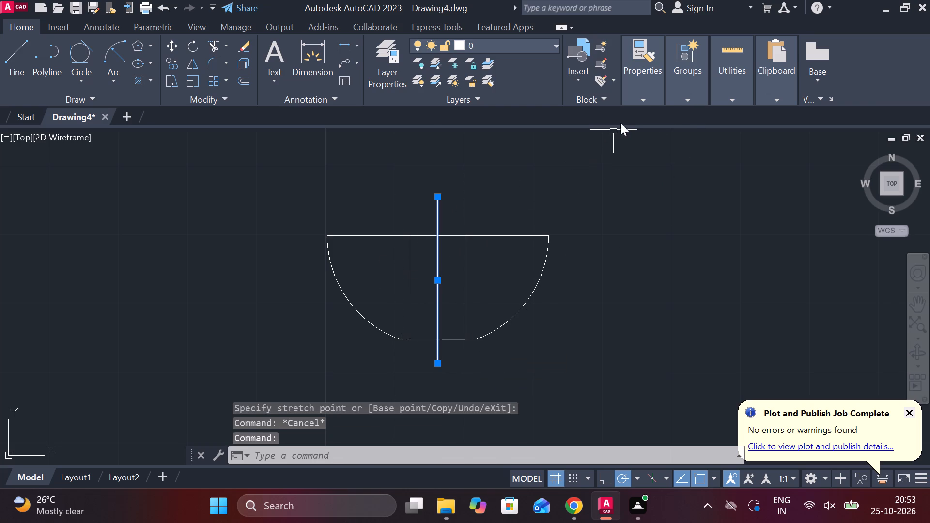
click(634, 100)
click(715, 150)
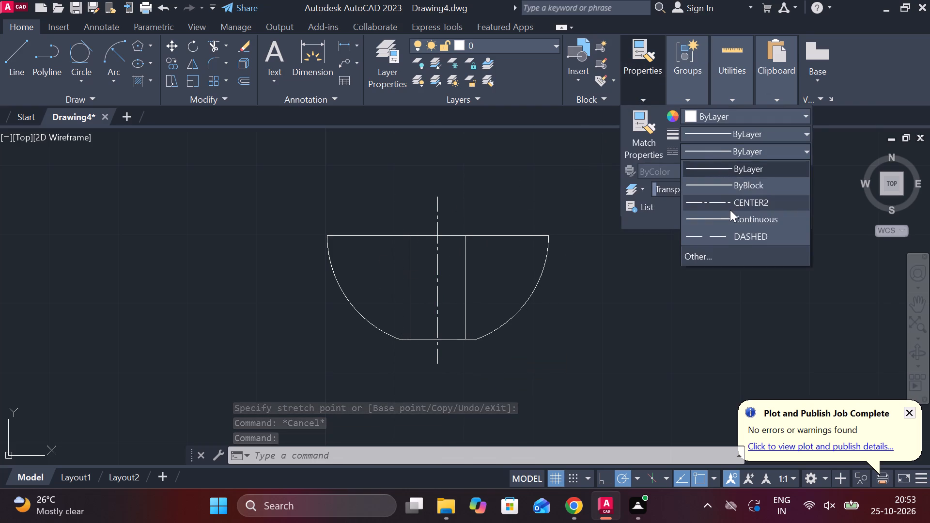
click(721, 208)
key(Escape)
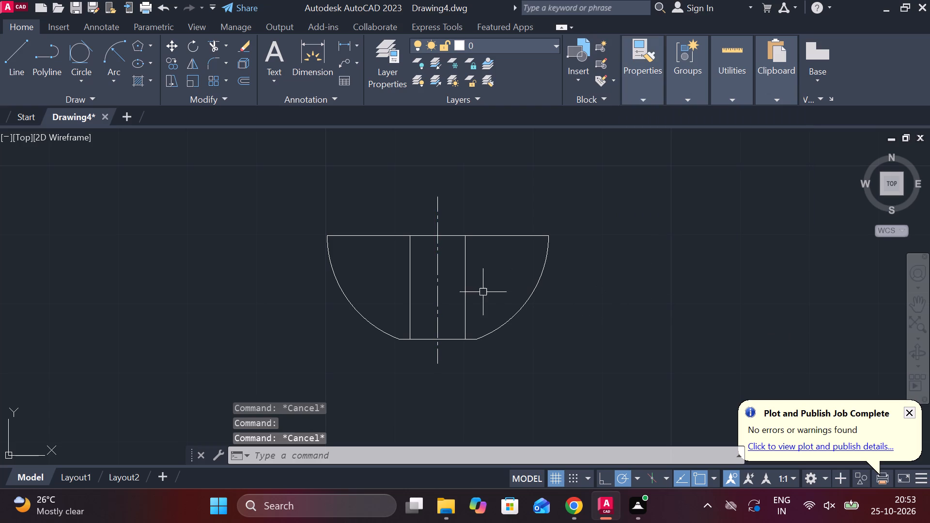
Offset the bowl outline's short bottom edge upward by 12 for the top of the central hole.
click(449, 339)
key(o)
key(Return)
key(Return)
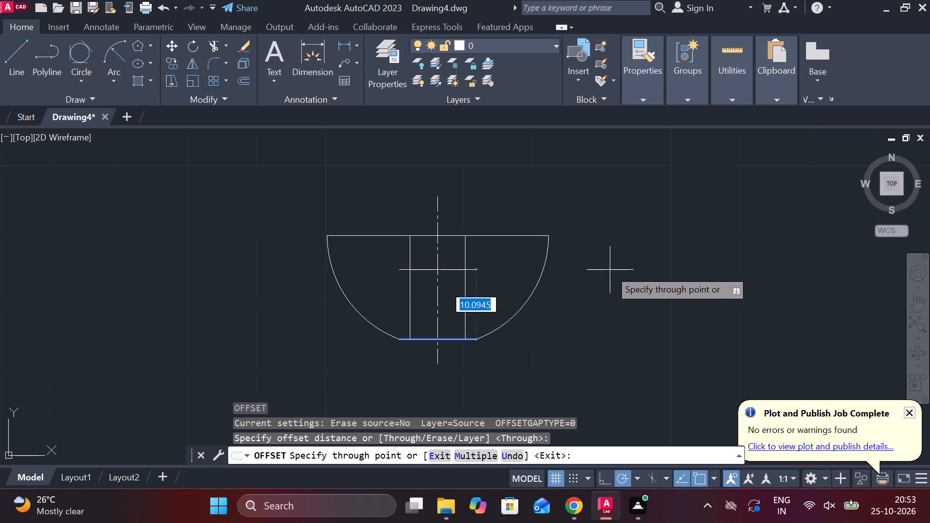
text(12)
key(space)
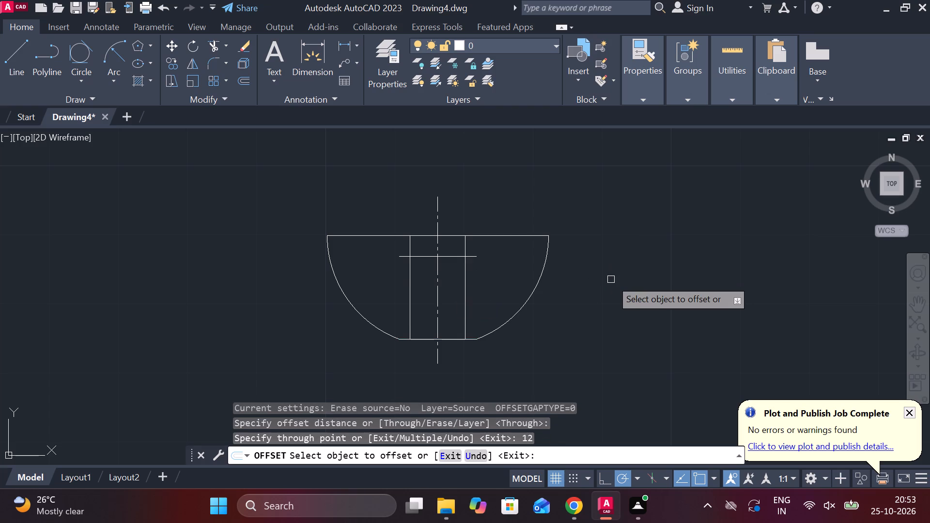
key(Escape)
Trim the offset lines to a closed rectangular hole outline rising from the bowl's bottom edge.
text(TR)
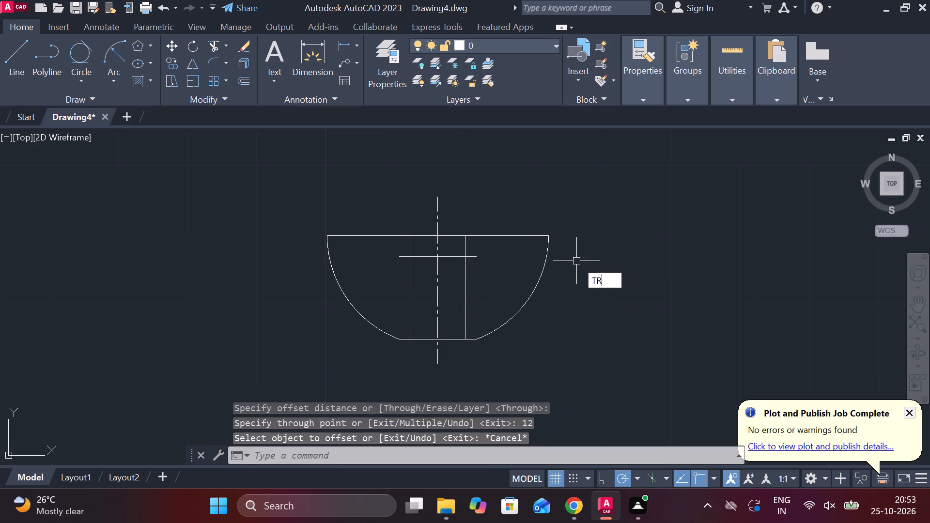
key(space)
click(404, 247)
click(402, 260)
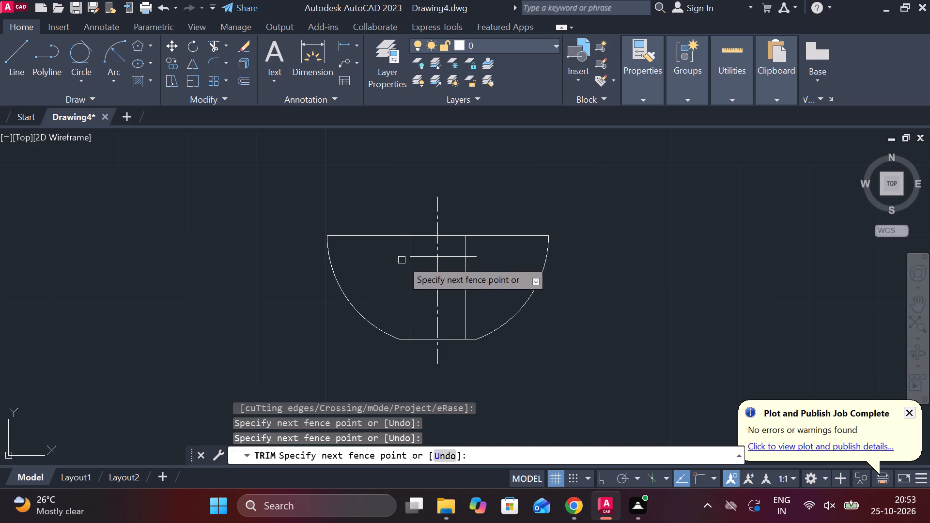
click(410, 250)
click(462, 247)
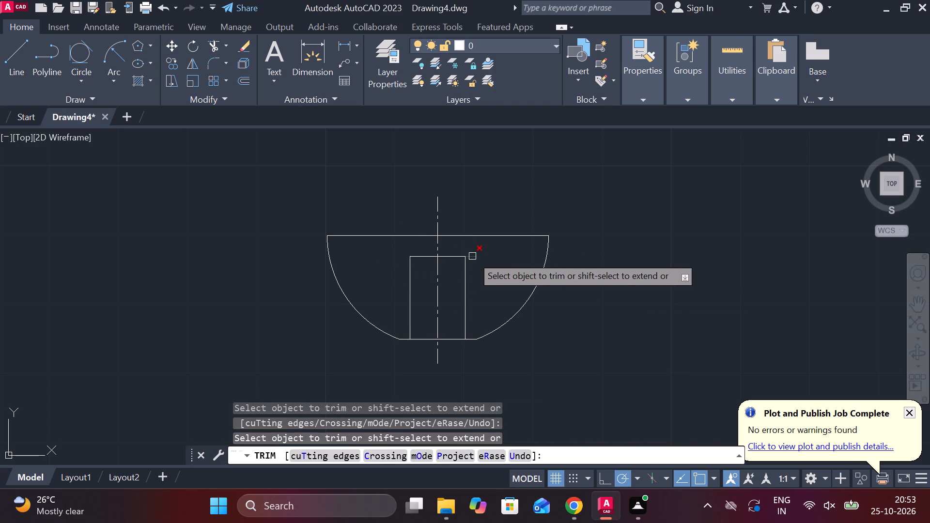
click(472, 256)
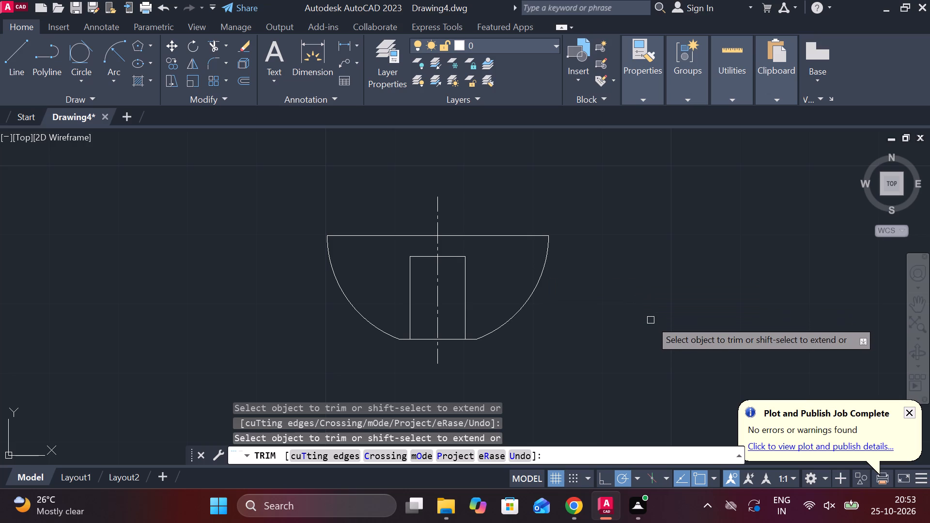
key(Escape)
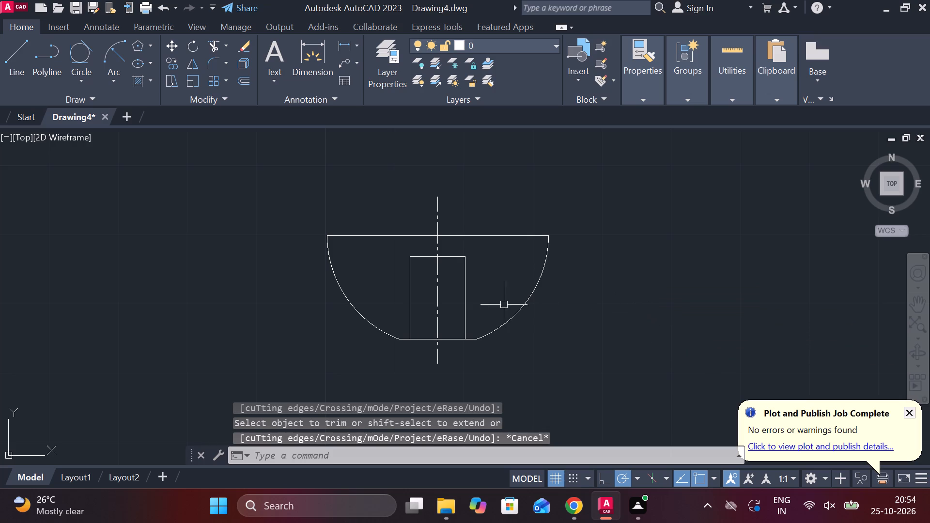
Draw a circle of diameter 3 centred on the hole outline's lower right corner.
scroll(472, 266, up, 1)
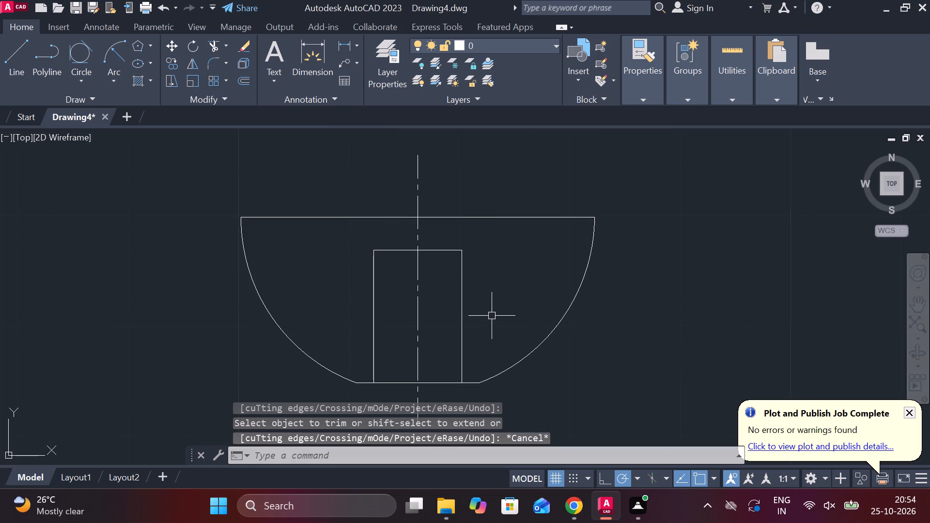
text(C)
key(space)
click(461, 381)
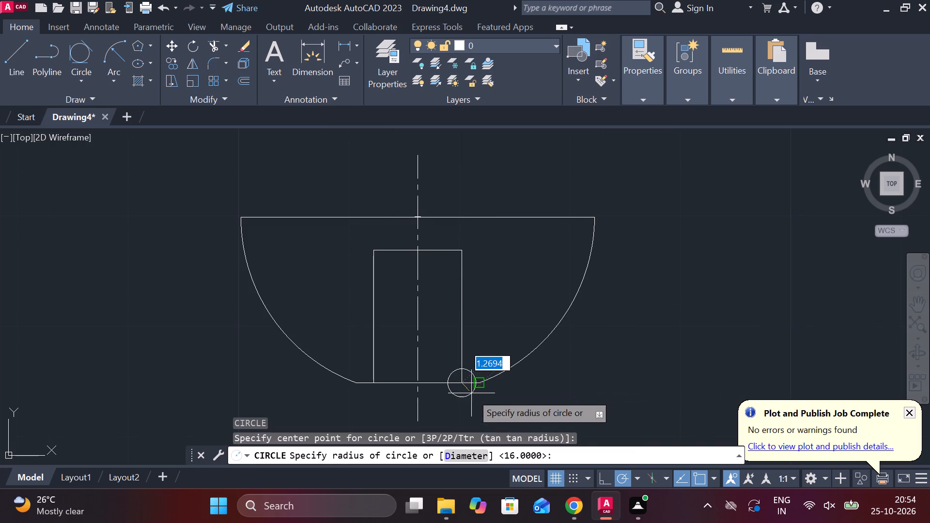
middle_drag(471, 393, 459, 378)
text(D 3)
key(space)
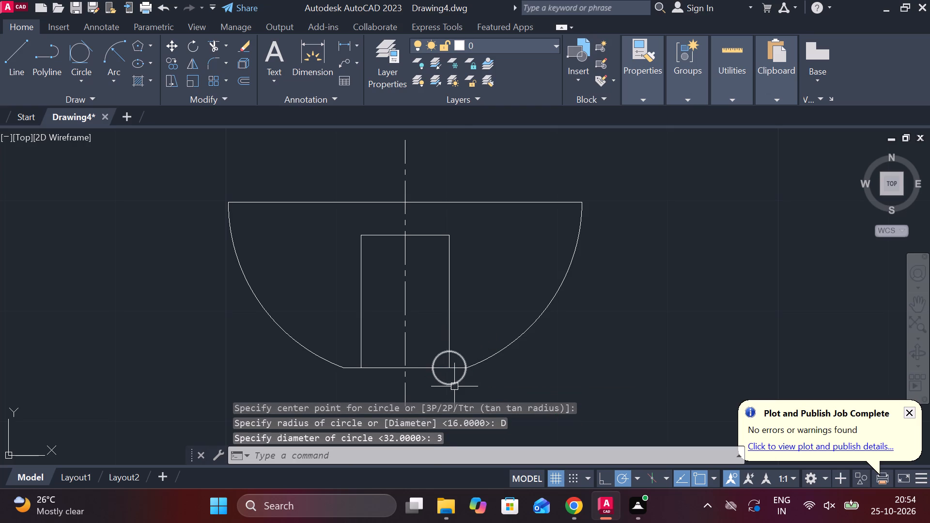
Move the small circle straight up by 8 along the hole's right side.
click(455, 386)
key(m)
key(Return)
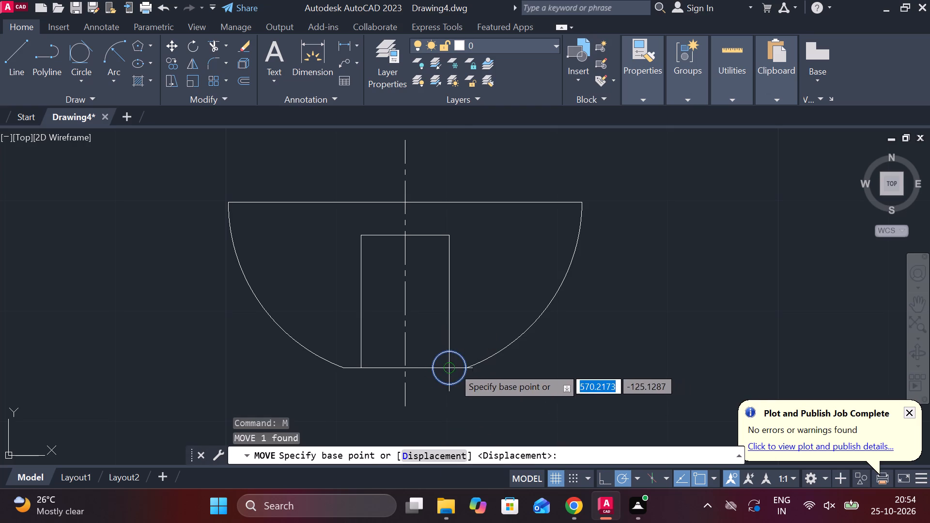
click(453, 367)
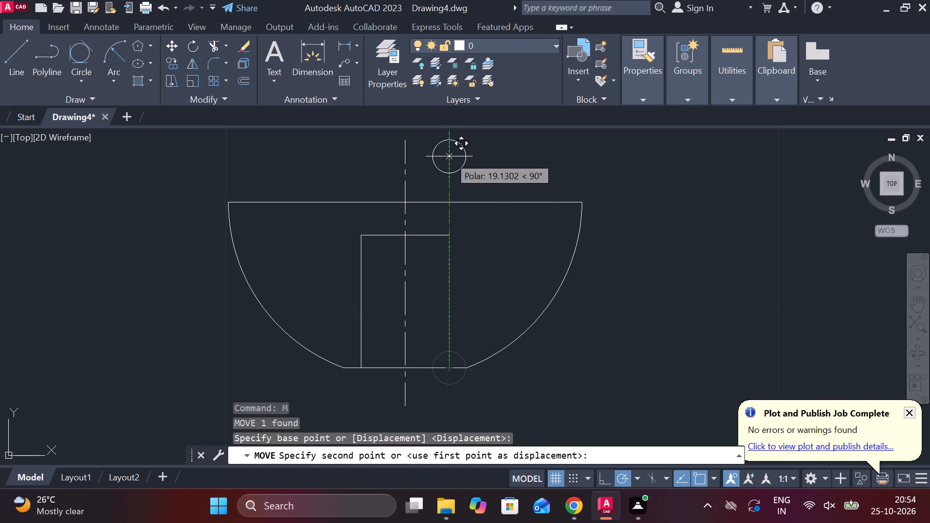
key(8)
key(Return)
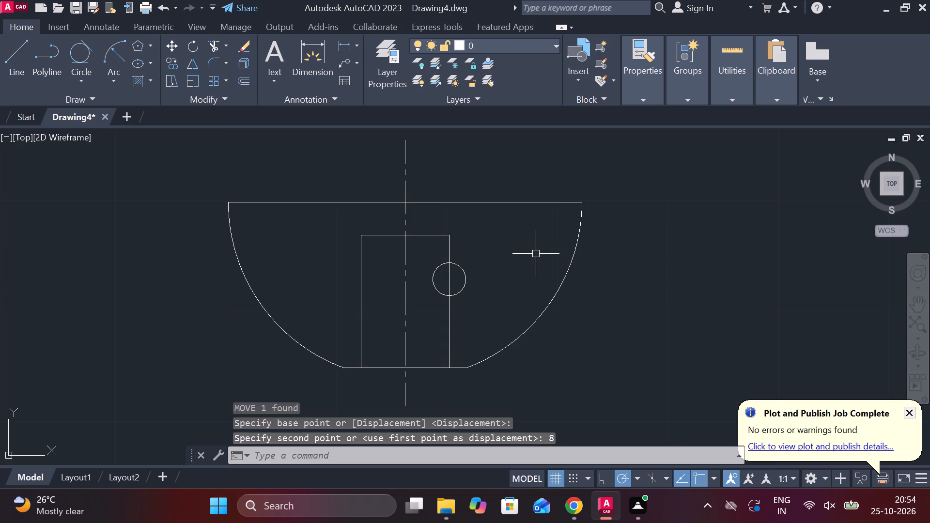
Add a linear dimension for the full width of the bowl's top edge, placed above the outline.
middle_drag(527, 286, 518, 273)
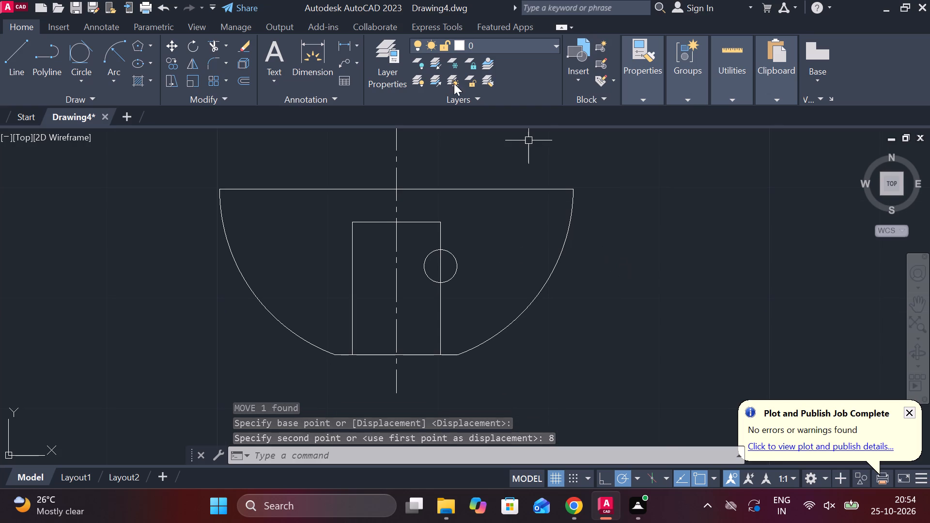
click(352, 46)
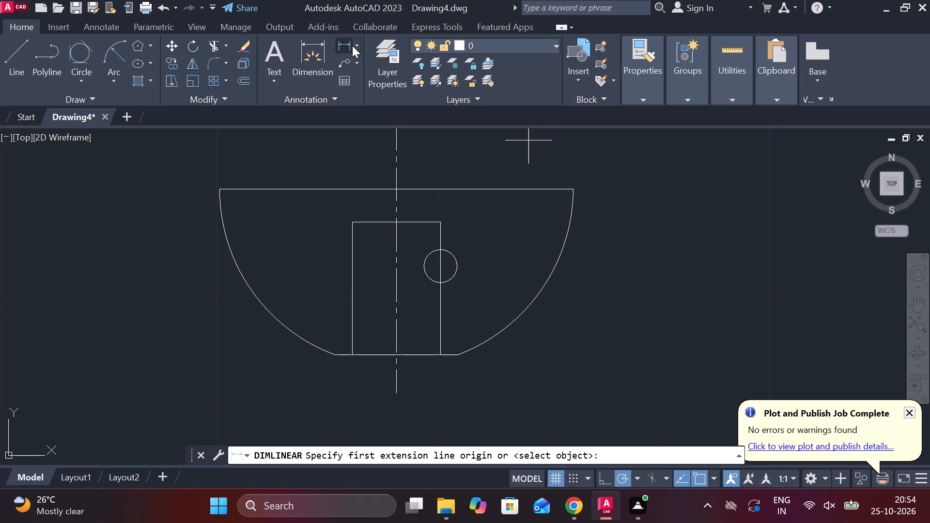
middle_drag(344, 134, 360, 185)
click(230, 237)
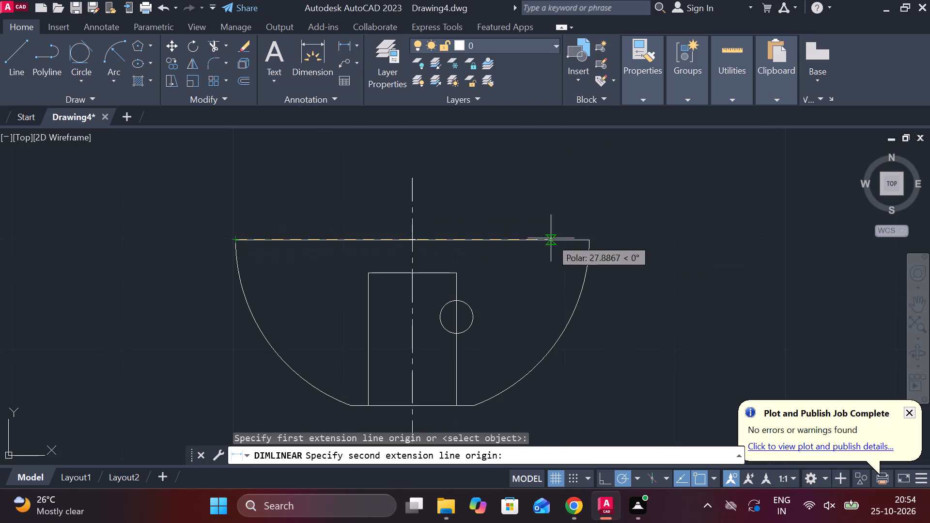
click(596, 238)
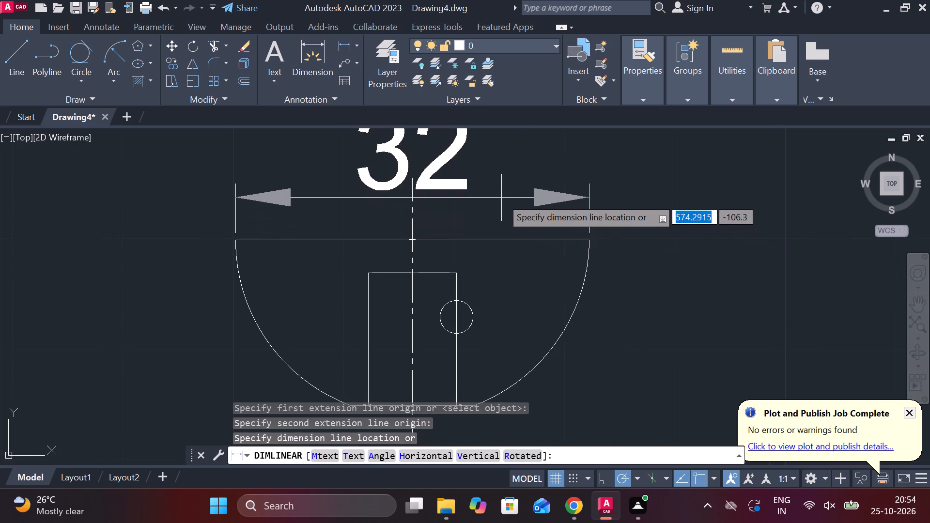
scroll(501, 198, down, 1)
click(502, 193)
Insert a diameter symbol before the text of the bowl's top width dimension.
double_click(433, 154)
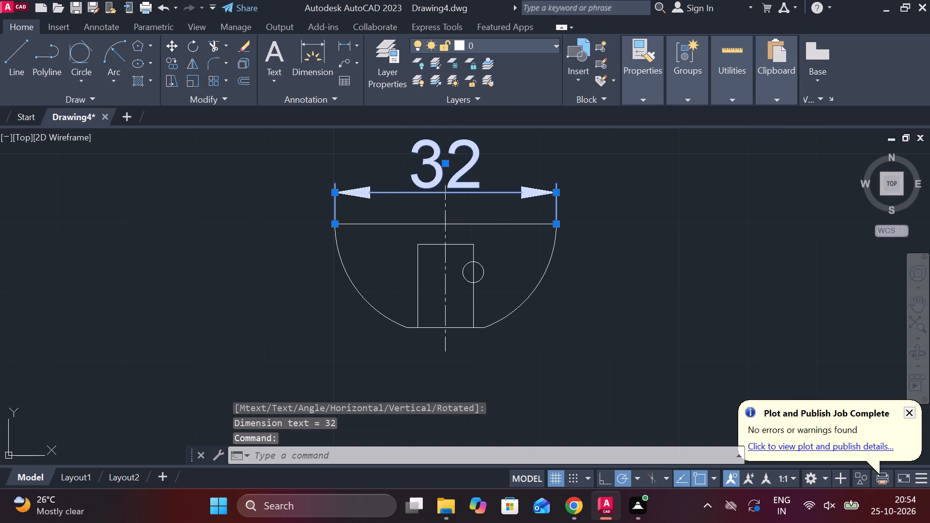
click(619, 78)
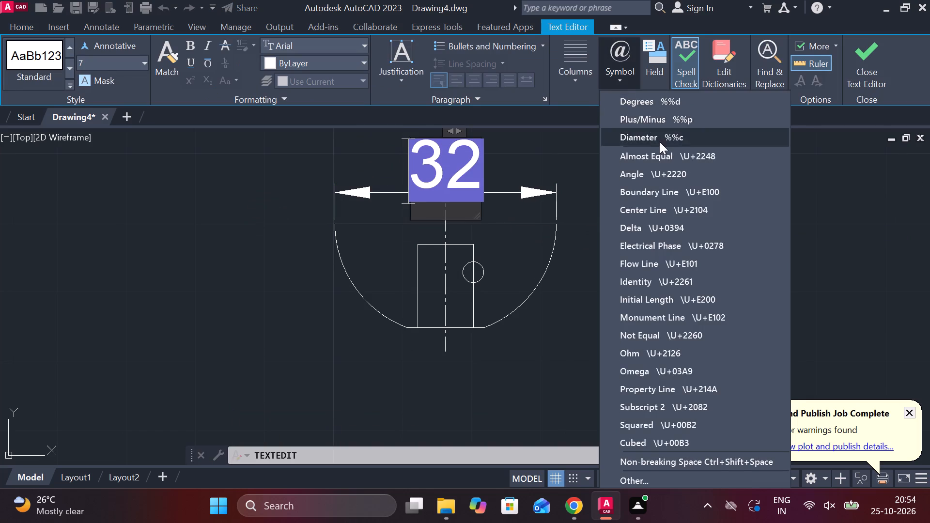
click(652, 138)
click(870, 50)
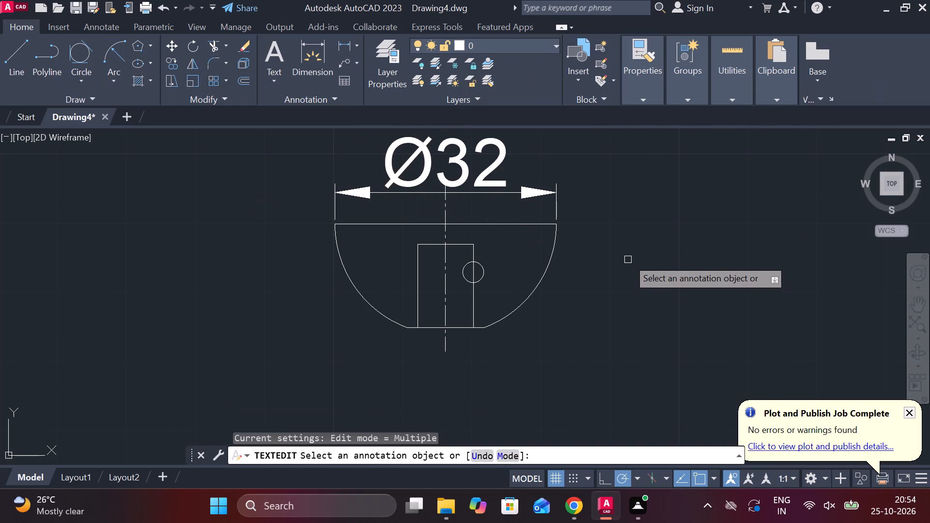
Add a vertical linear dimension for the bowl's overall height, placed to the left of the outline.
click(345, 38)
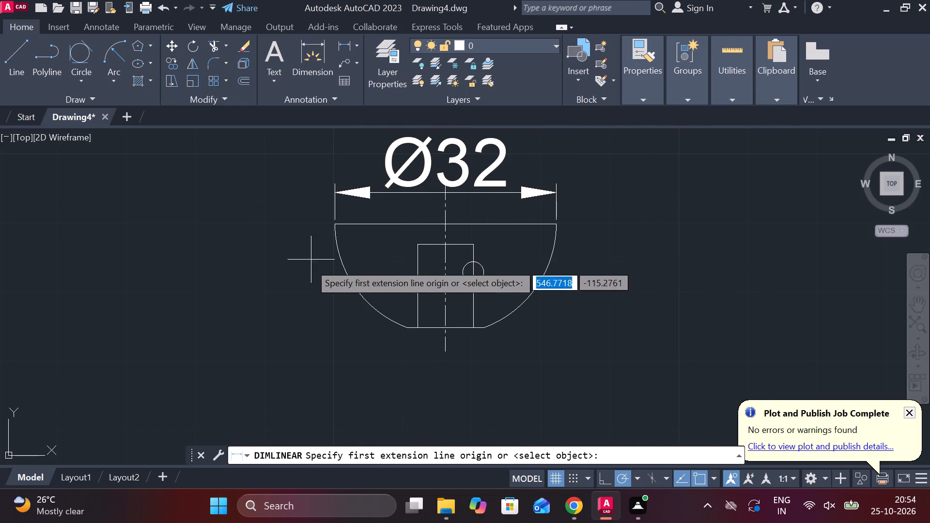
click(332, 224)
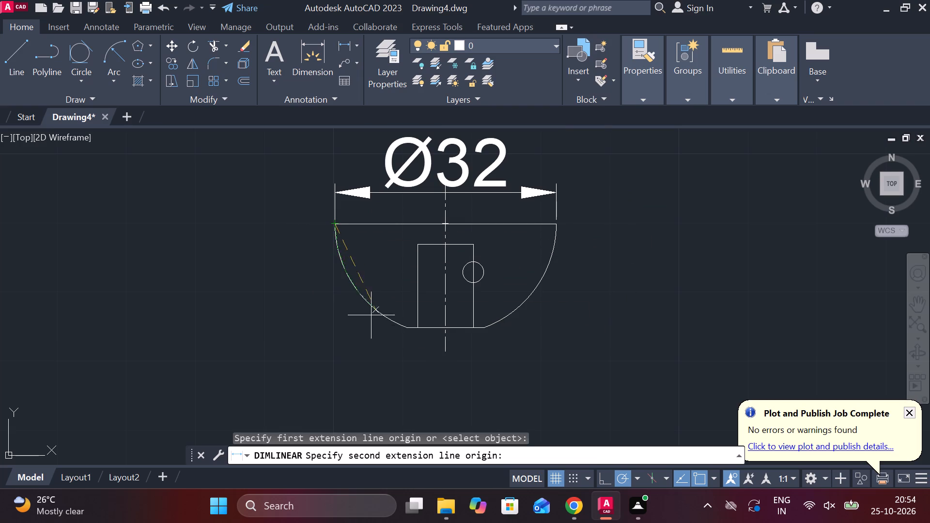
click(411, 328)
click(266, 279)
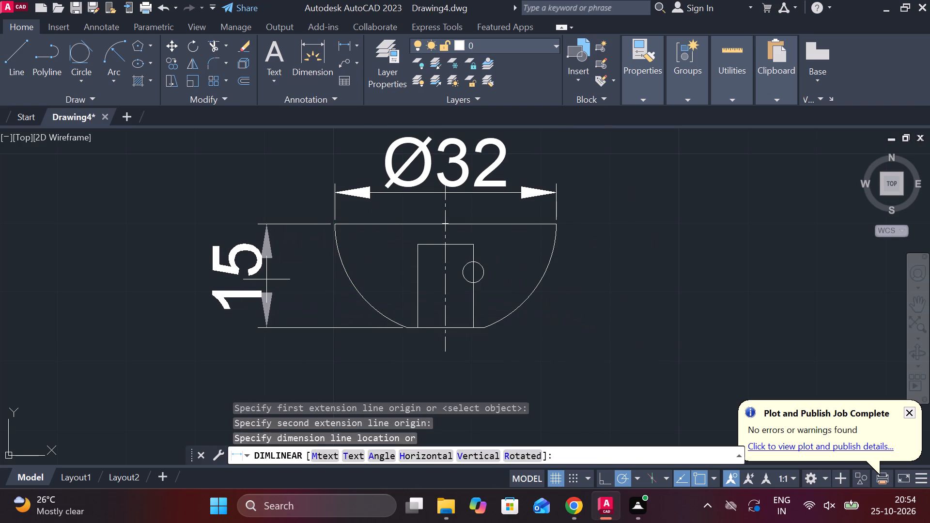
Add a vertical linear dimension for the central hole's depth, placed to the right of the bowl.
key(space)
click(417, 245)
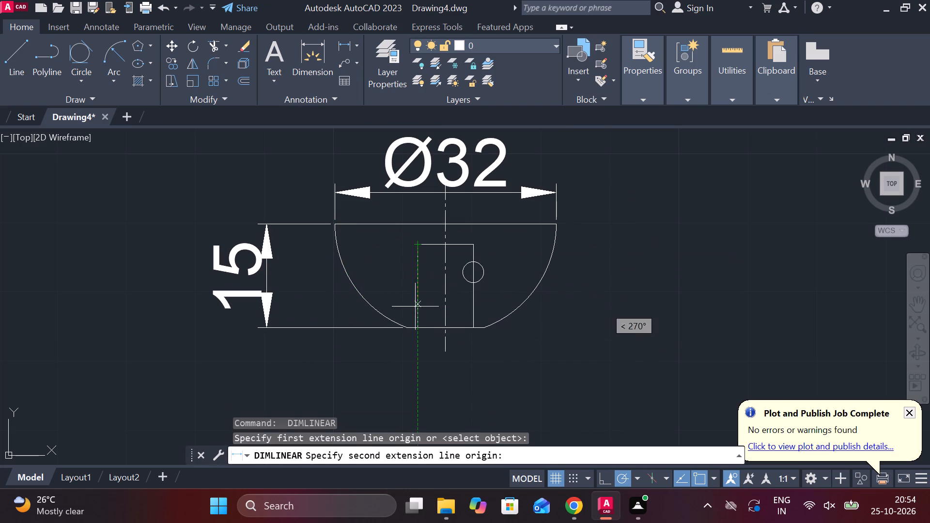
click(416, 322)
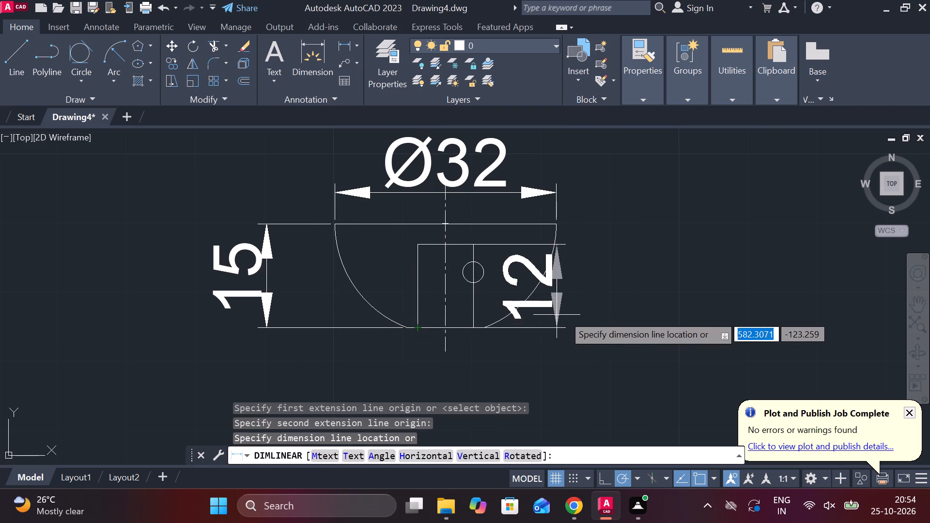
click(598, 315)
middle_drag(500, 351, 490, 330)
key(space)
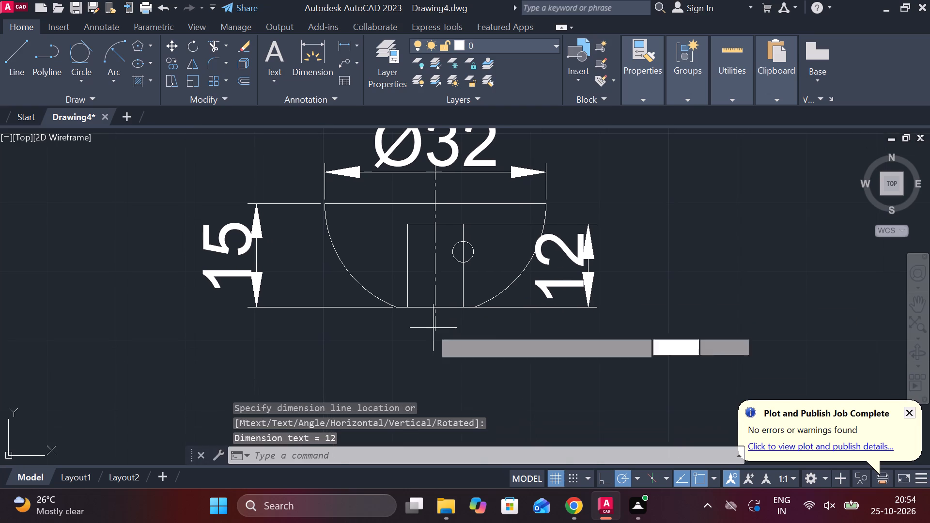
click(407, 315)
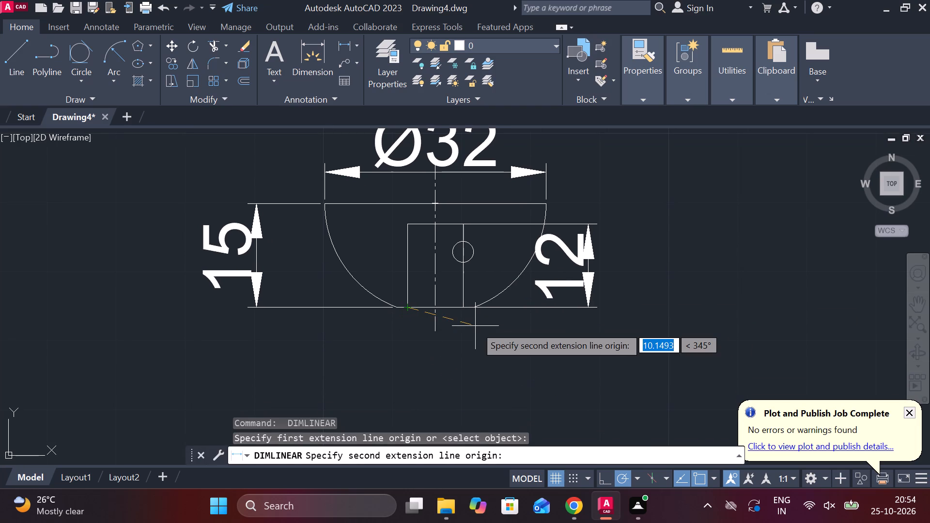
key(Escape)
Move the text of the bowl's overall height dimension above the dimension line, beside the diameter 32 text.
click(582, 261)
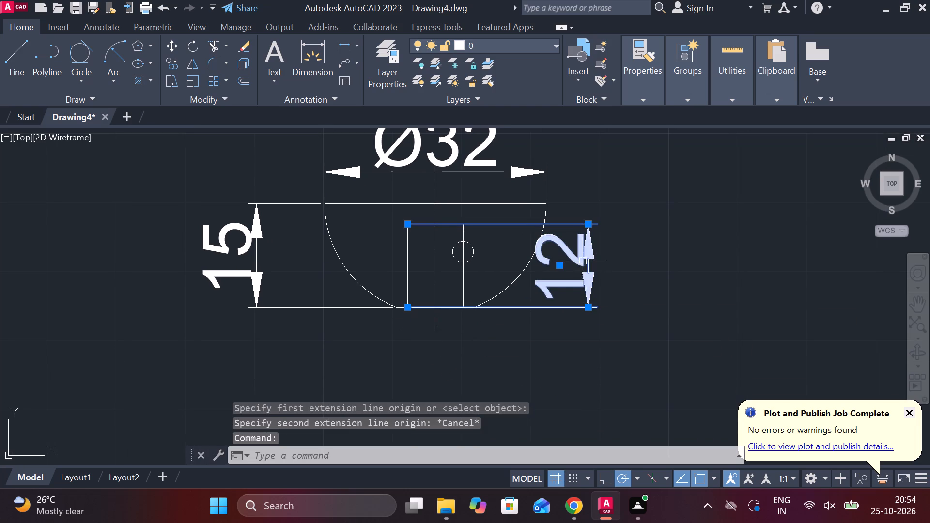
middle_drag(373, 266, 423, 280)
click(289, 273)
key(Escape)
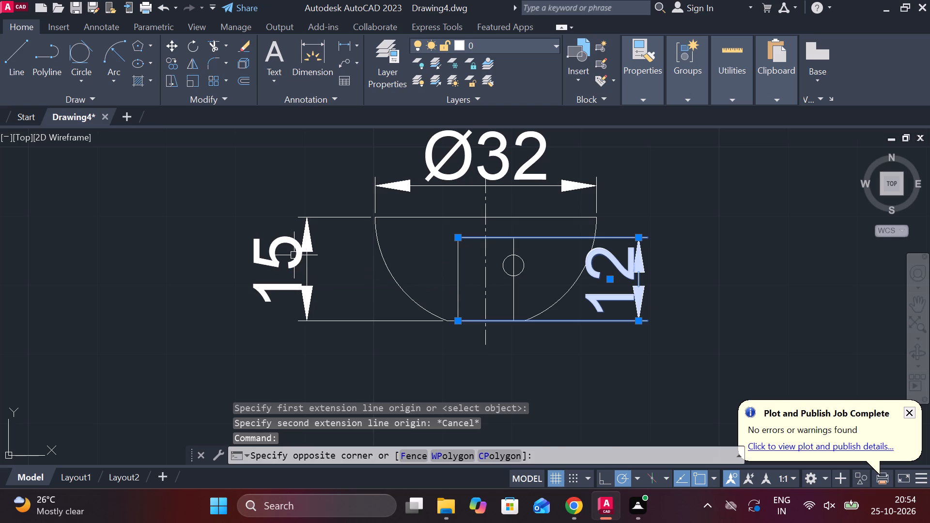
click(294, 250)
click(281, 268)
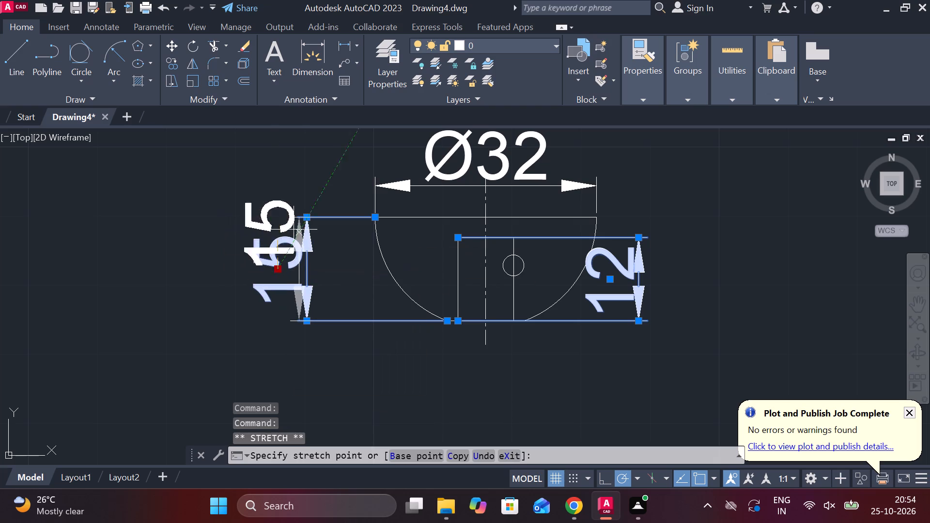
click(322, 190)
key(Escape)
Move the text of the central hole's depth dimension below the bowl's bottom edge.
click(641, 285)
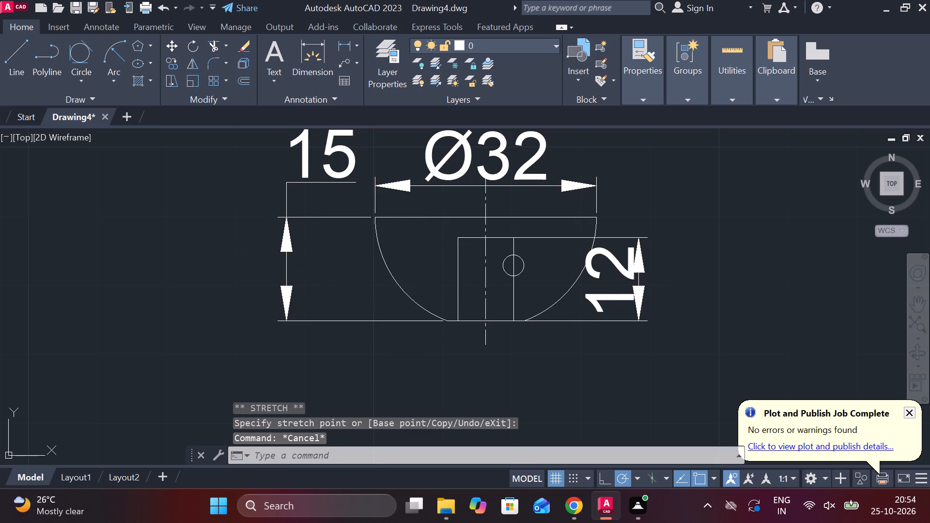
click(611, 281)
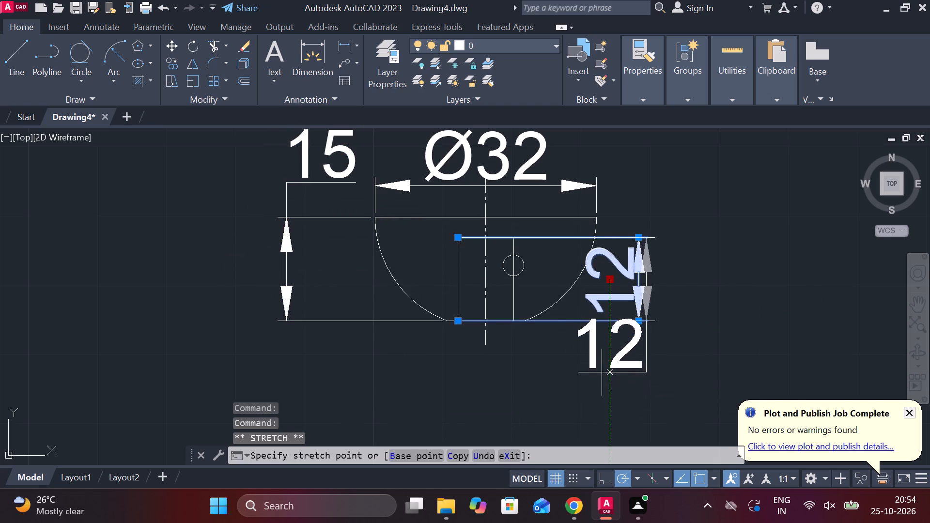
click(586, 378)
key(Escape)
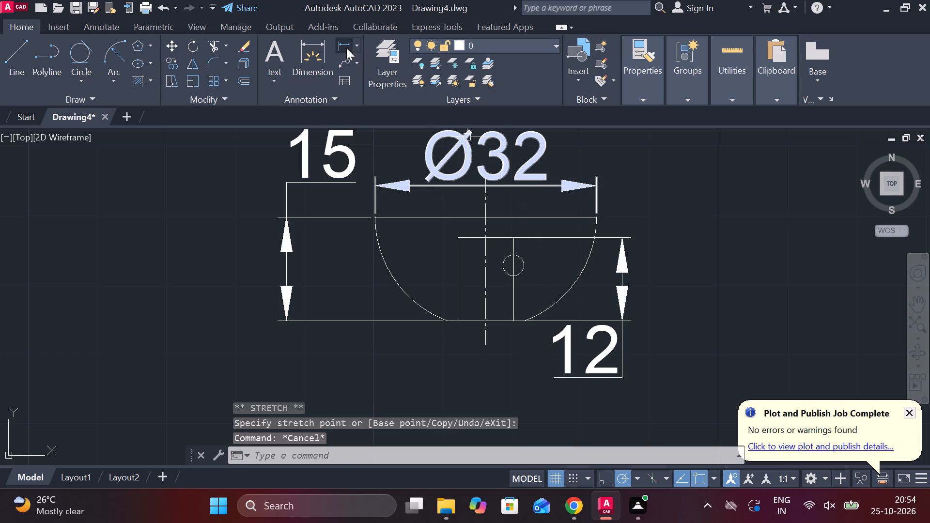
Add a vertical linear dimension from the small circle's centre to the bowl's bottom edge, placed to the right of the hole depth dimension.
click(346, 48)
click(511, 268)
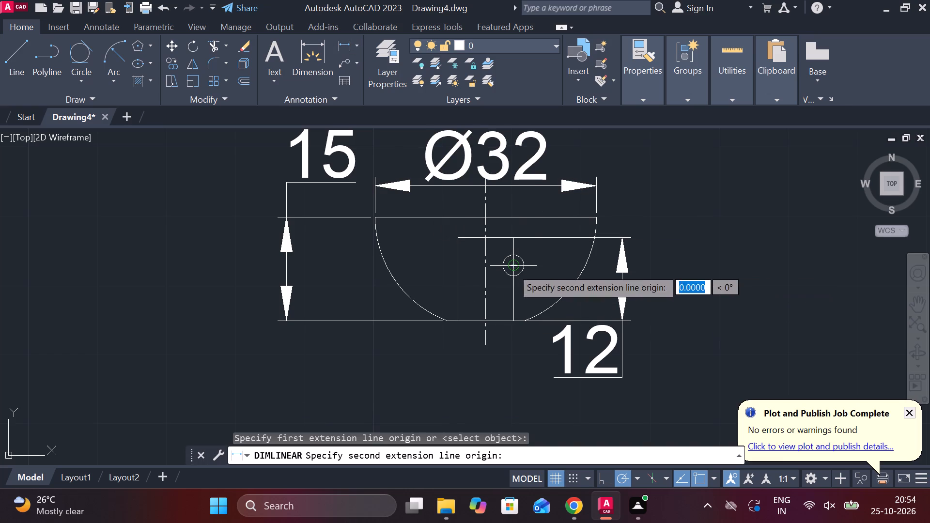
click(512, 323)
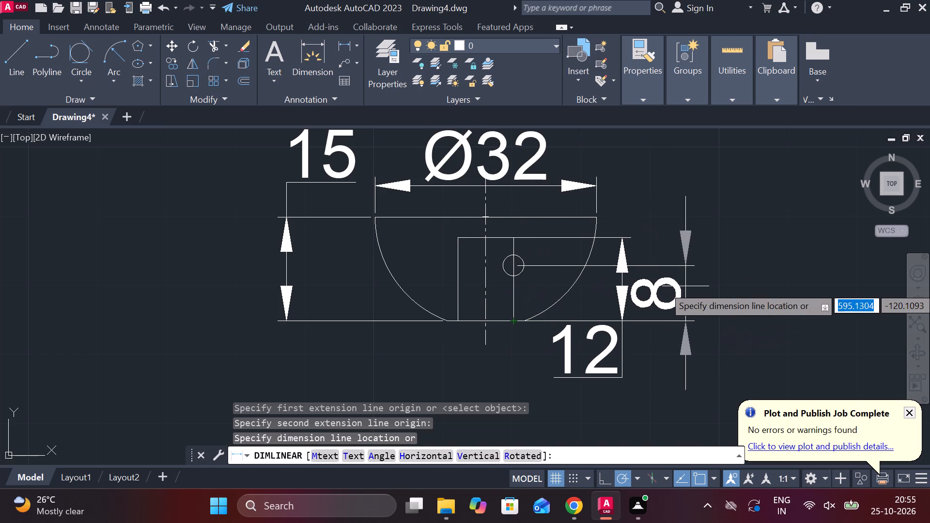
click(700, 286)
middle_drag(688, 298, 622, 262)
Add a horizontal linear dimension for the central hole's width, placed below the bowl.
key(space)
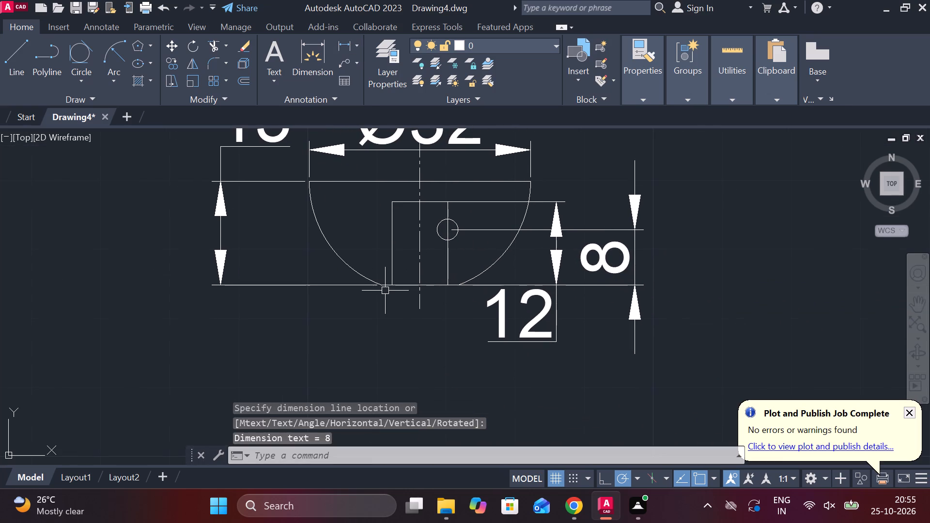
click(396, 289)
click(451, 287)
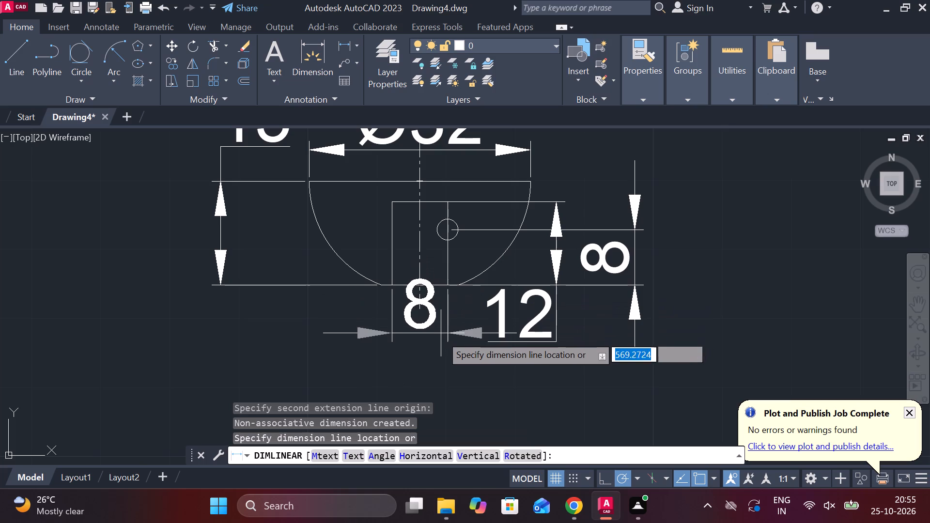
click(441, 359)
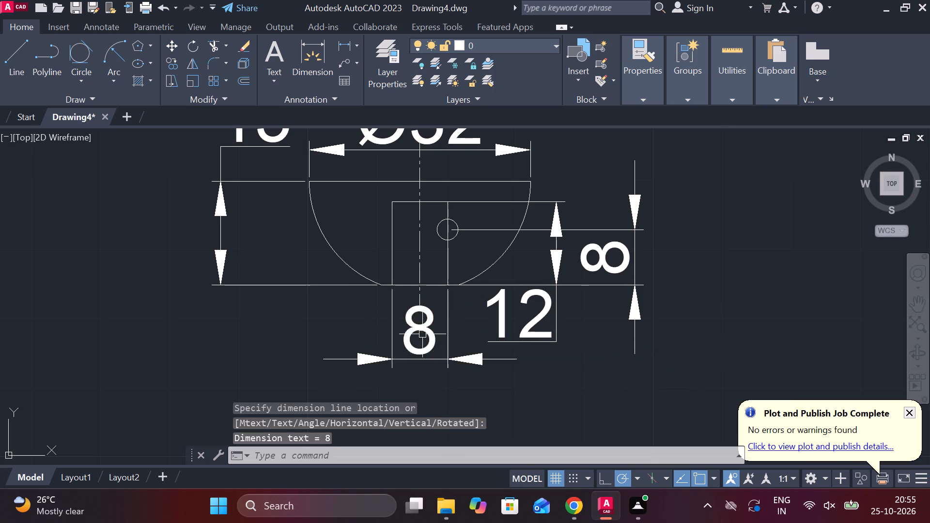
key(Escape)
Insert a diameter symbol before the text of the central hole's width dimension.
double_click(422, 334)
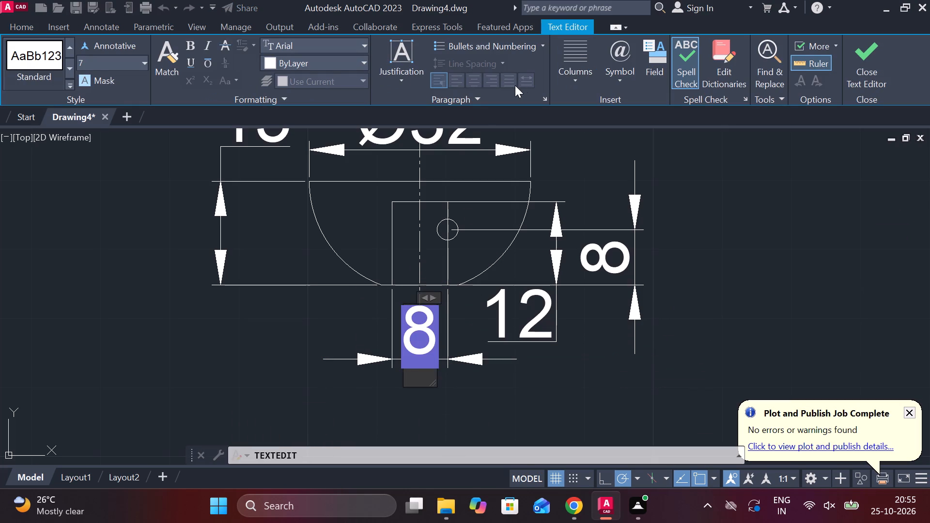
click(619, 84)
click(650, 142)
click(866, 60)
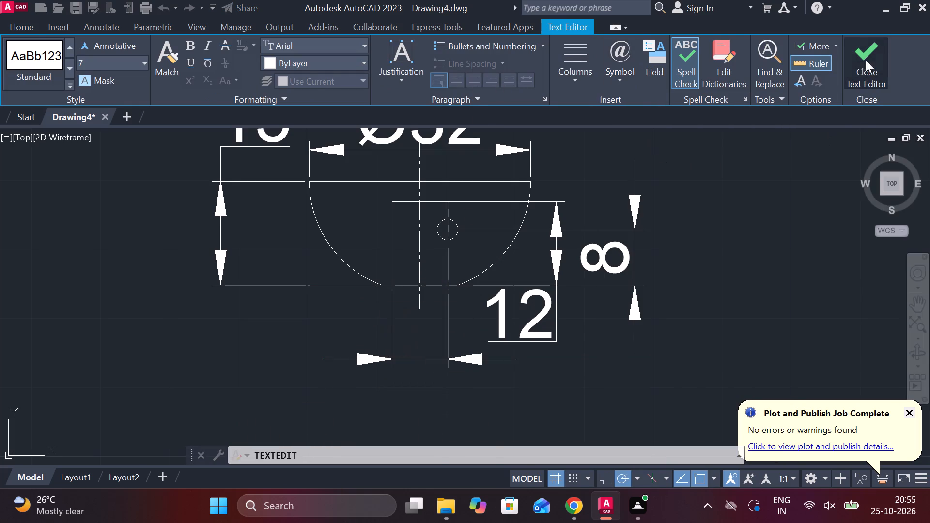
key(Escape)
Move the central hole's diameter text to the left of its extension lines, clear of the hole depth text.
click(604, 334)
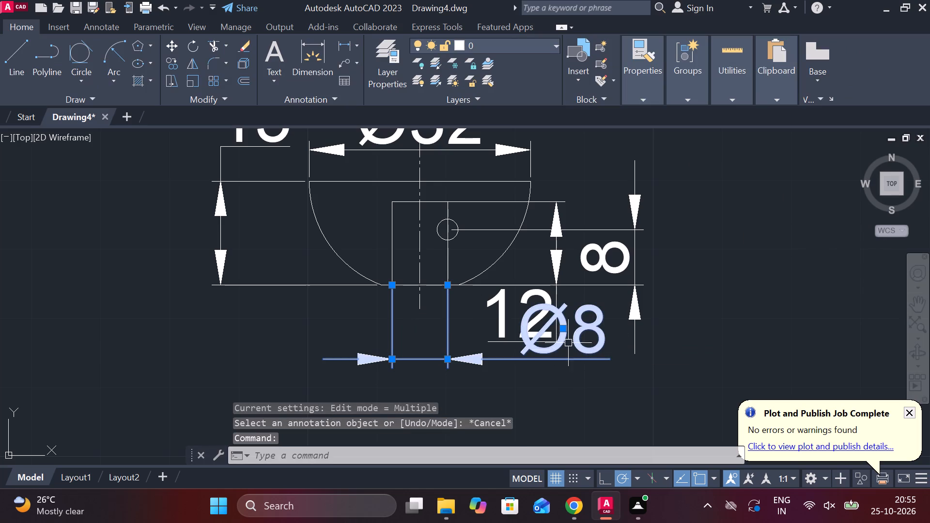
click(562, 328)
click(345, 355)
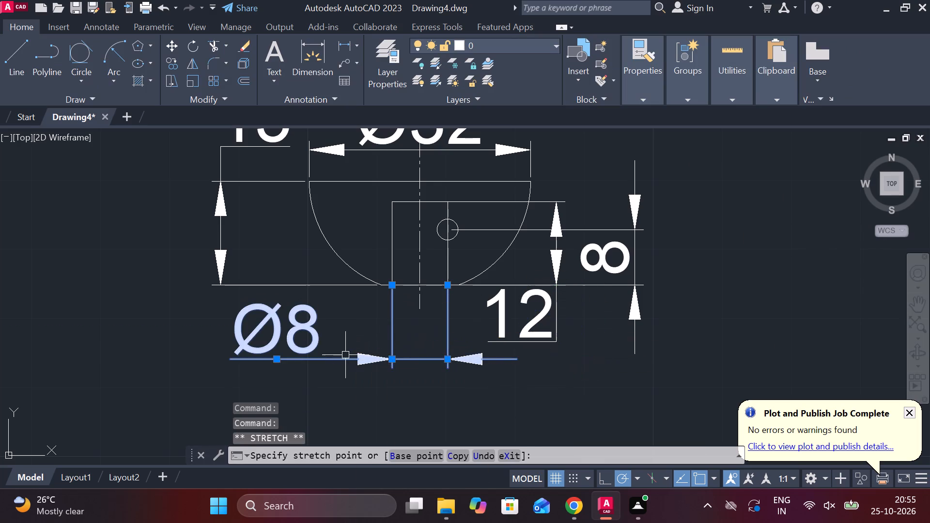
key(Escape)
Hatch the bowl's section on both sides of the central hole.
scroll(570, 331, down, 1)
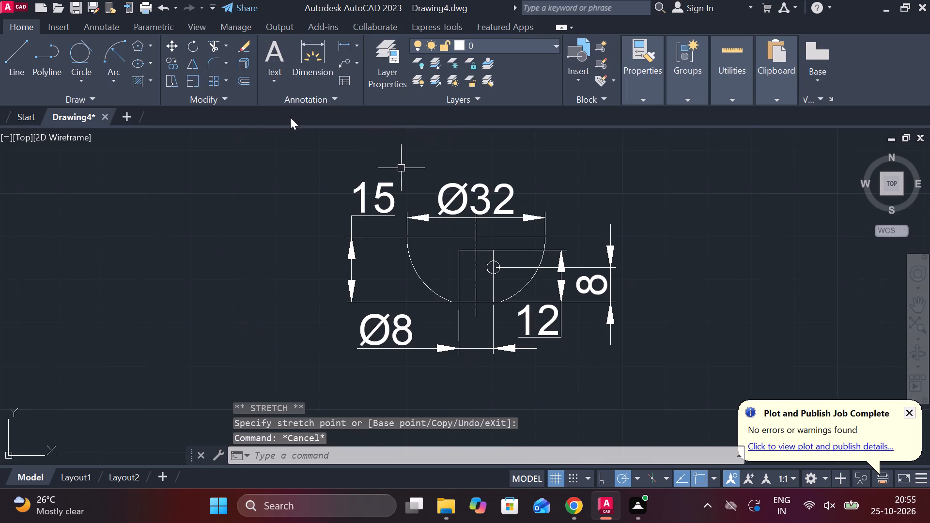
click(142, 76)
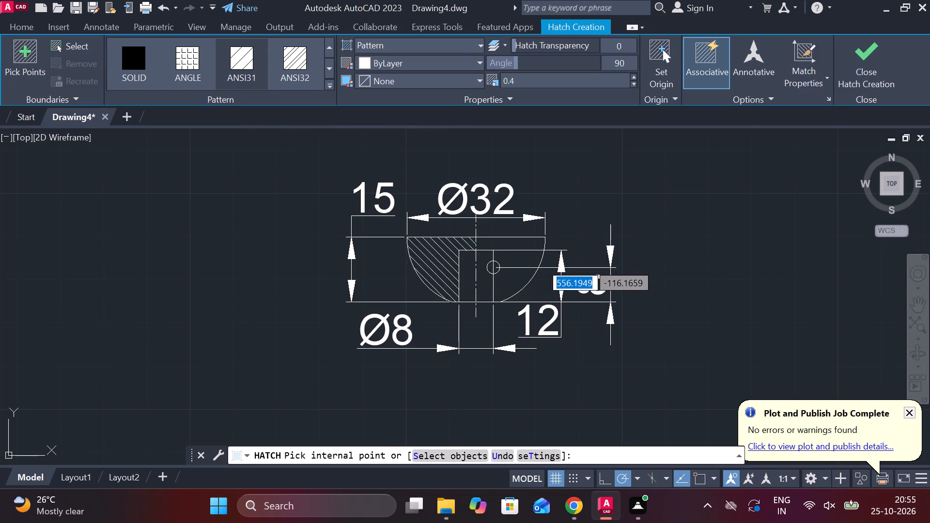
click(433, 263)
click(506, 278)
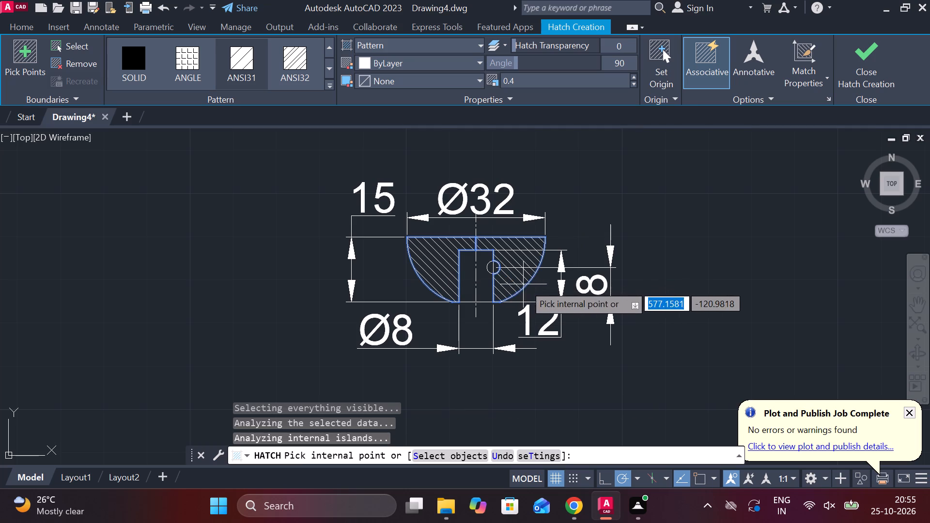
click(865, 80)
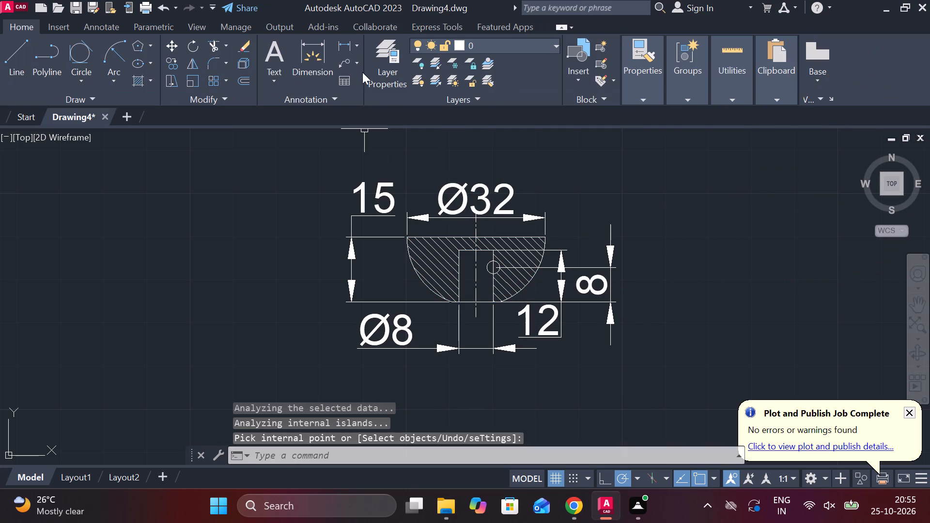
Add a multileader from the bowl's upper right corner with the part number 12 at text height 10.
click(343, 61)
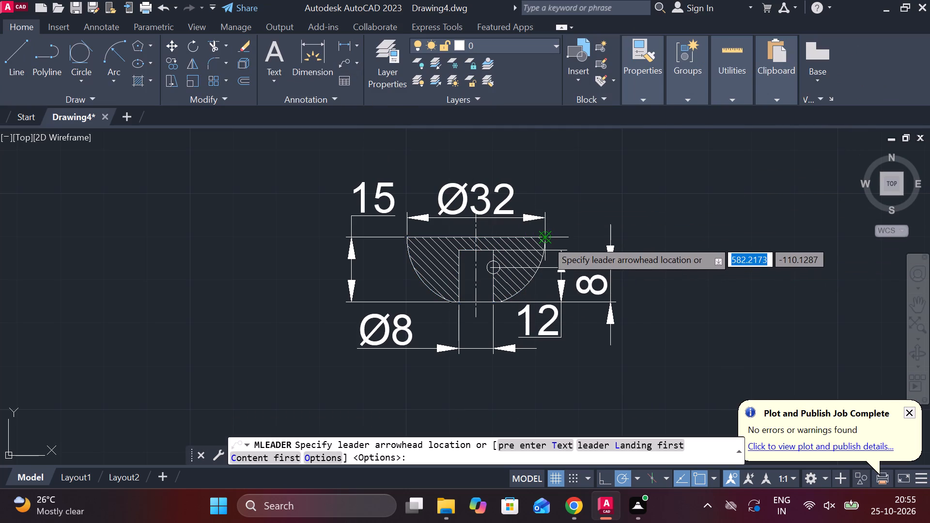
click(546, 240)
click(602, 163)
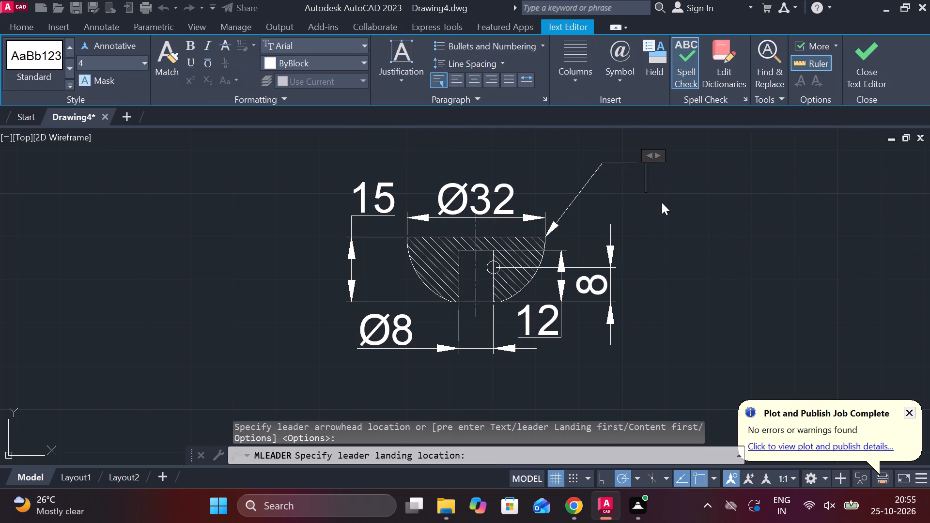
click(110, 58)
text(10)
key(Return)
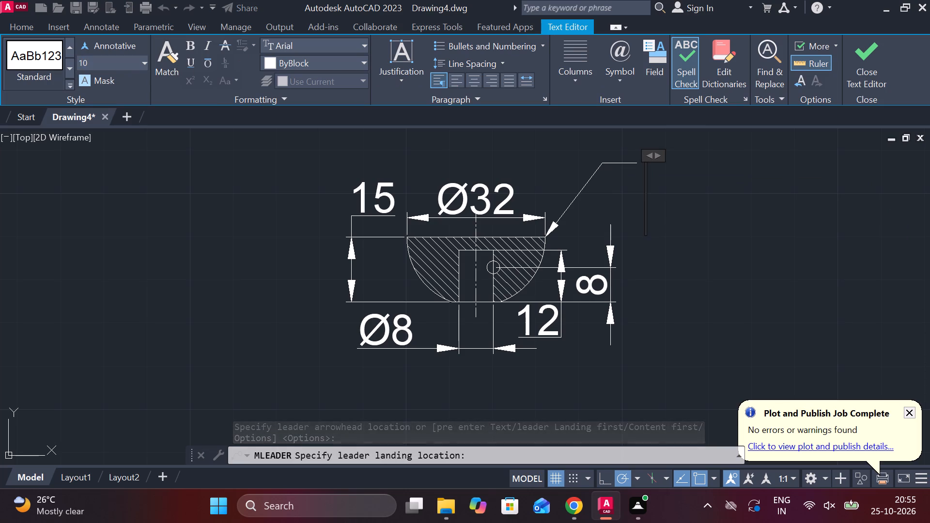
key(1)
key(2)
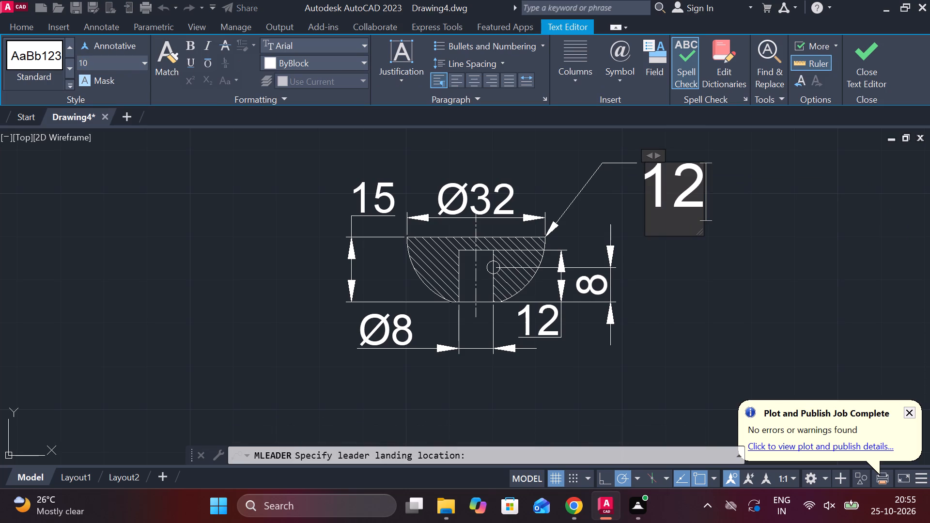
click(847, 62)
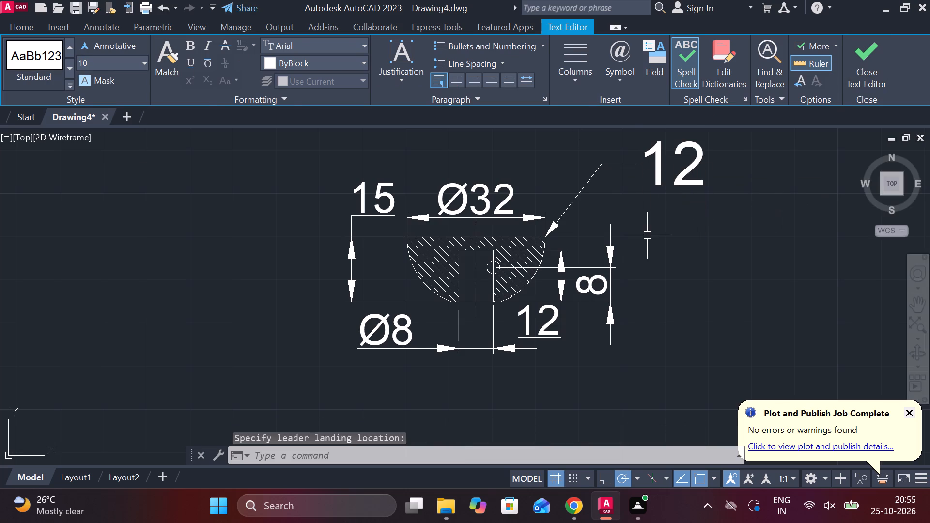
Move the complete bowl detail with its dimensions and number 12 to the space above part 4, among the finished details.
scroll(646, 236, down, 2)
click(502, 196)
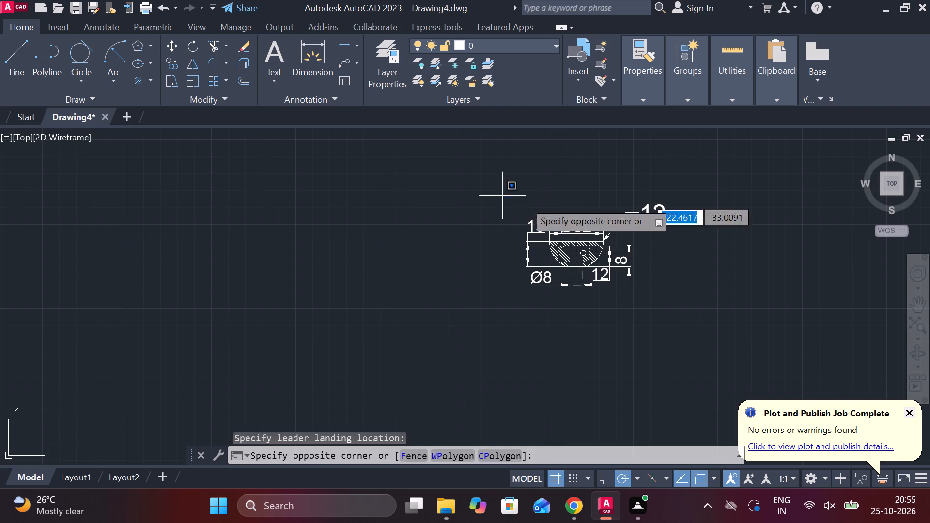
click(711, 316)
key(m)
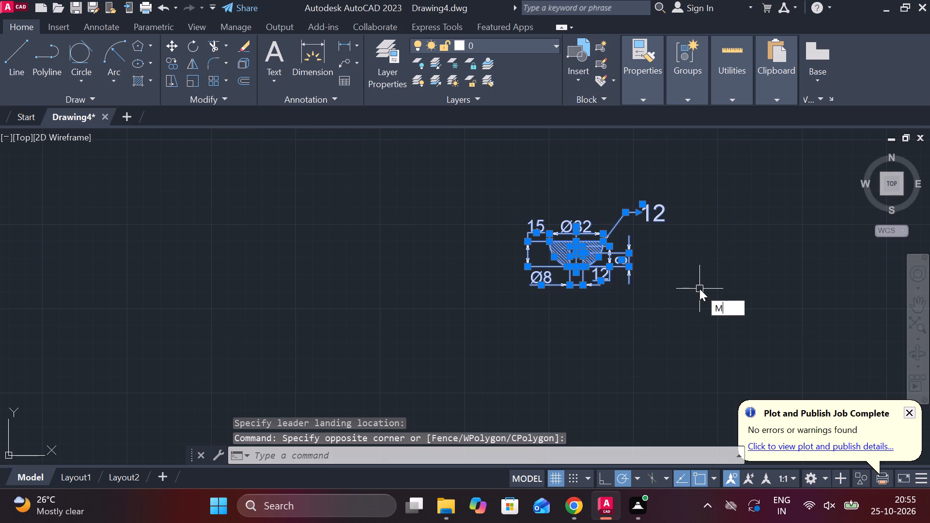
key(Return)
click(699, 289)
scroll(699, 289, down, 2)
middle_drag(718, 293, 468, 327)
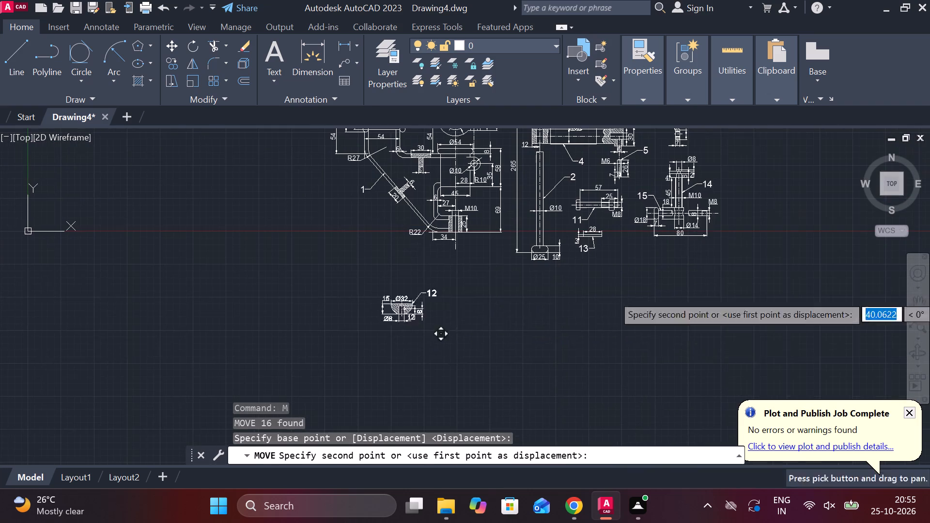
middle_drag(589, 313, 497, 365)
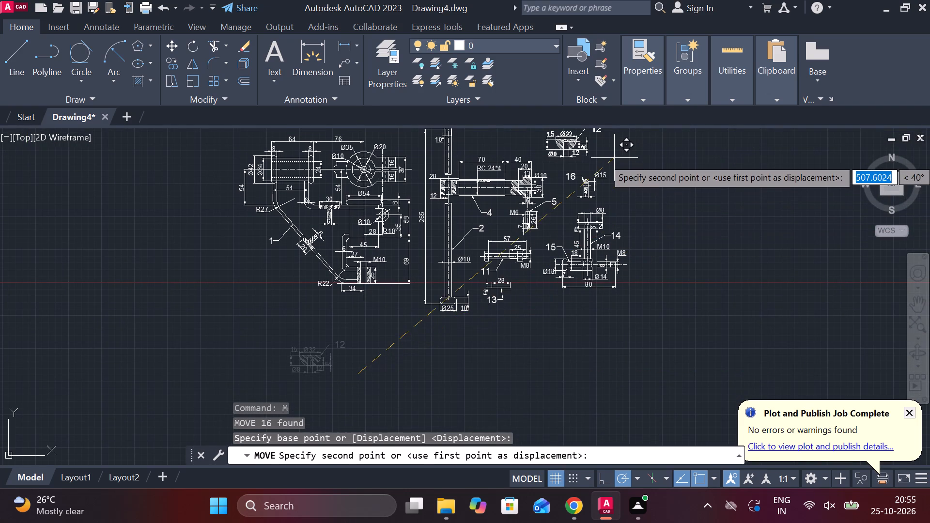
scroll(614, 158, up, 2)
middle_drag(614, 158, 654, 231)
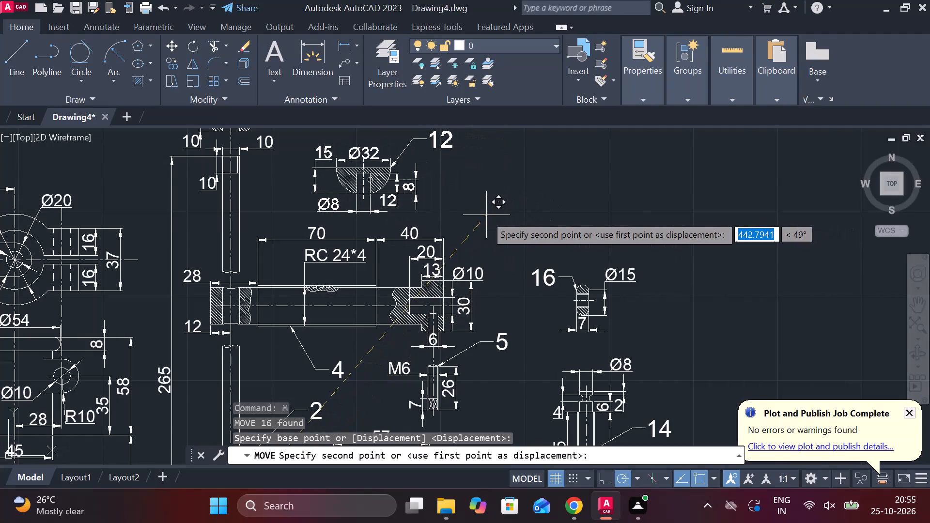
click(485, 215)
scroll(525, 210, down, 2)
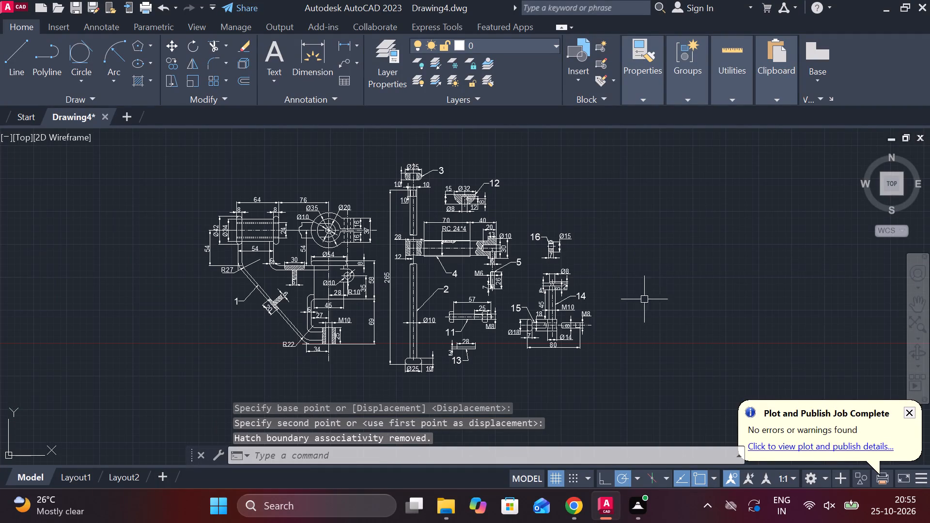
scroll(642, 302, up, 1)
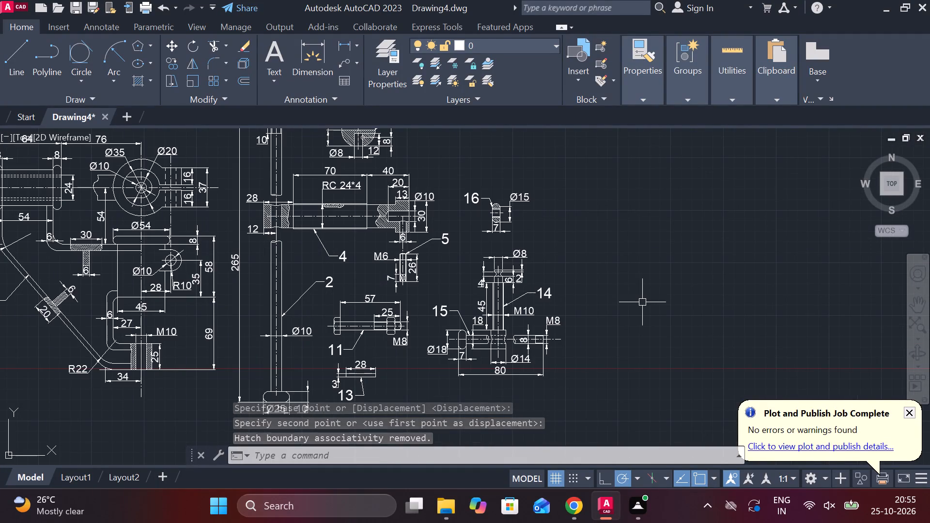
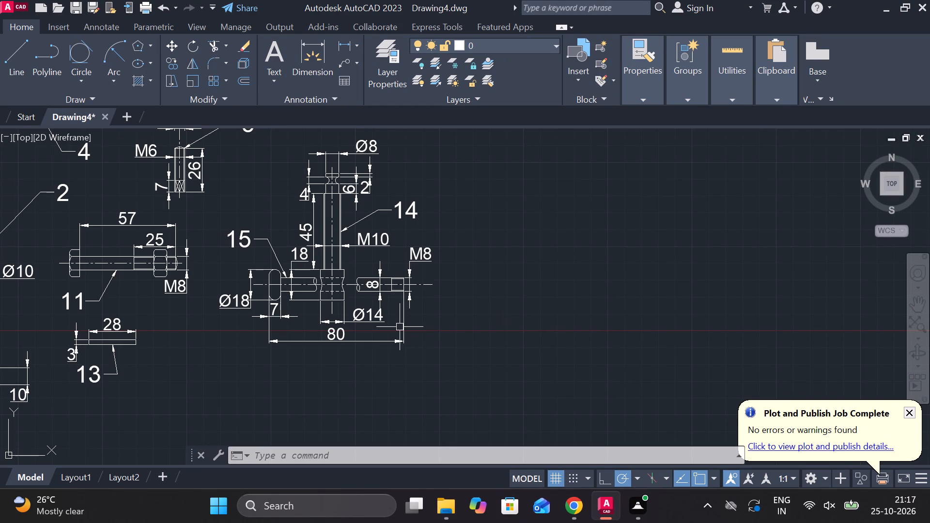
Draw a rectangle 44 wide and 30 high with lines in the empty space beyond the finished details.
scroll(387, 334, down, 1)
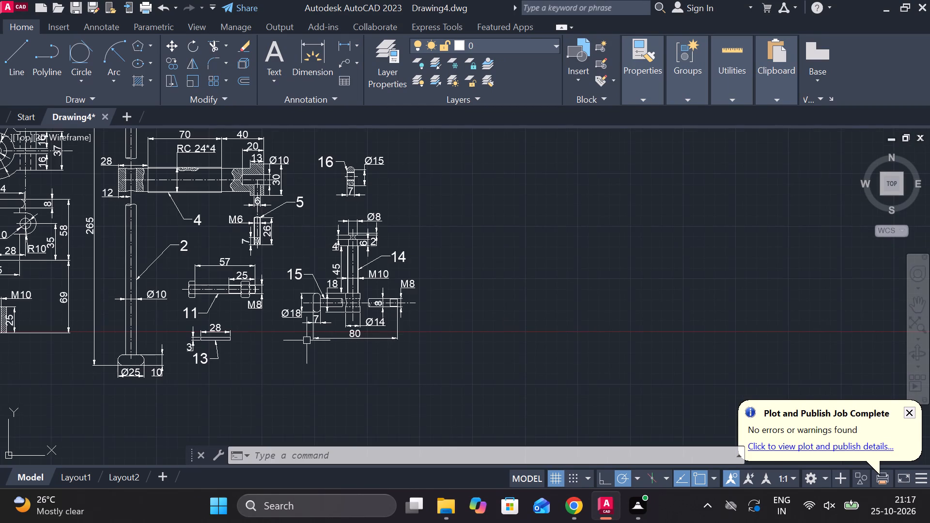
middle_drag(329, 362, 378, 494)
middle_drag(345, 366, 302, 298)
middle_drag(254, 325, 226, 299)
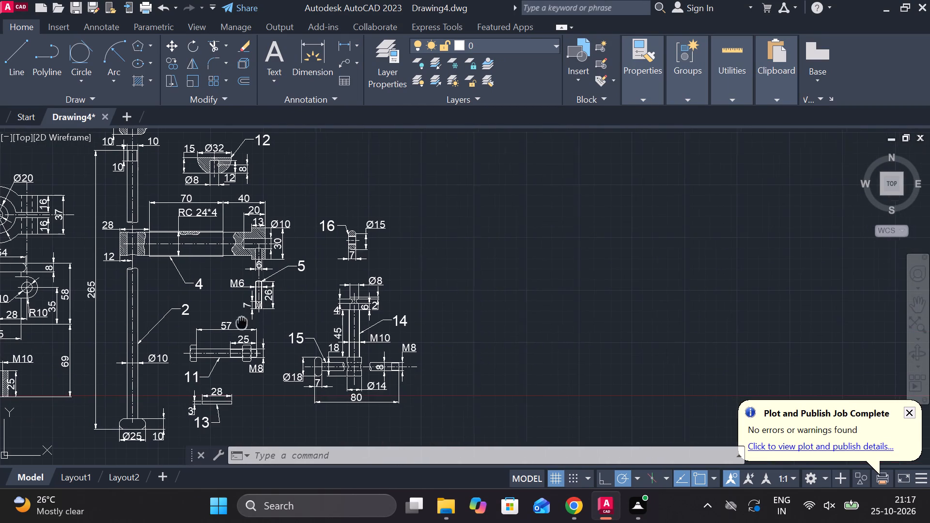
middle_drag(226, 299, 208, 154)
scroll(215, 305, up, 1)
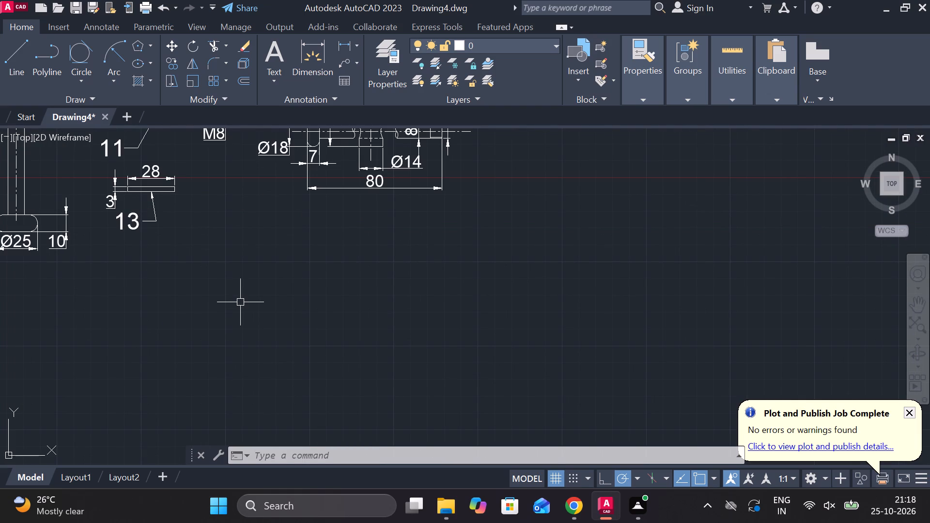
middle_drag(383, 314, 257, 278)
middle_drag(312, 301, 237, 300)
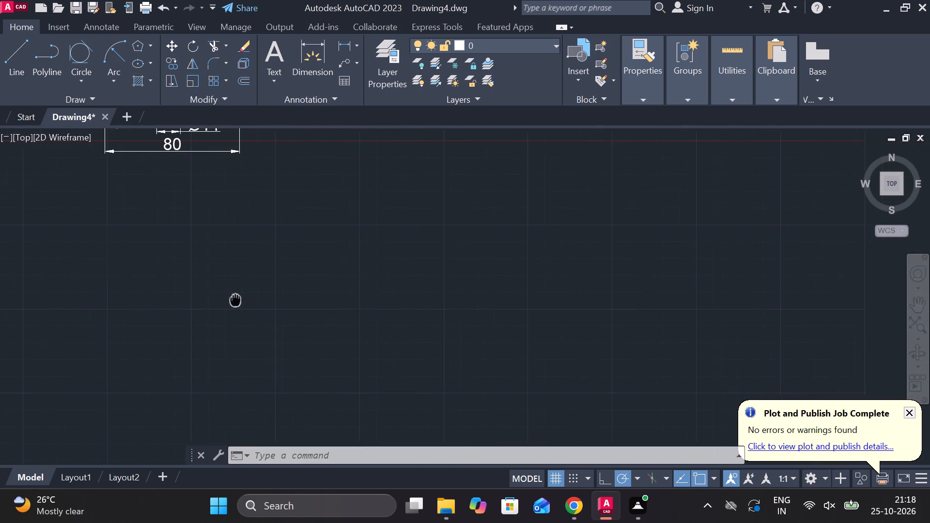
middle_drag(237, 300, 248, 300)
middle_drag(387, 371, 277, 339)
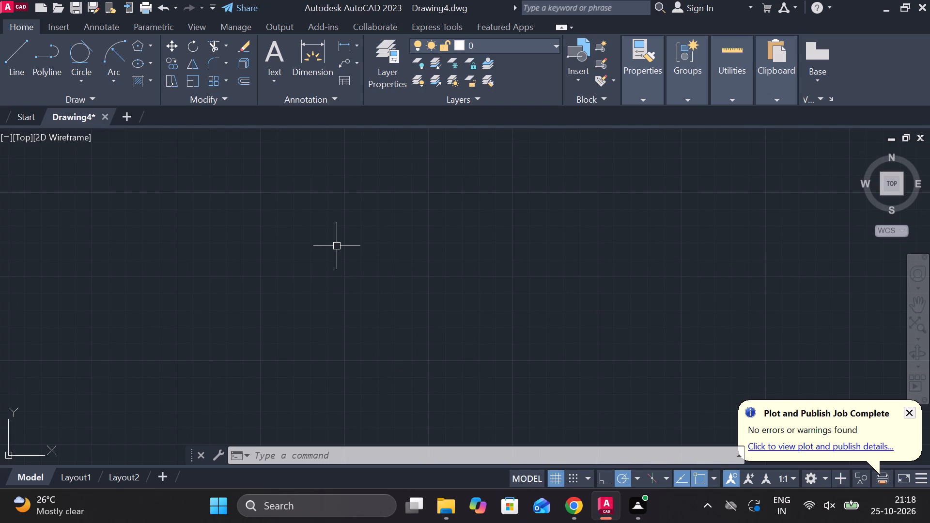
key(l)
key(Return)
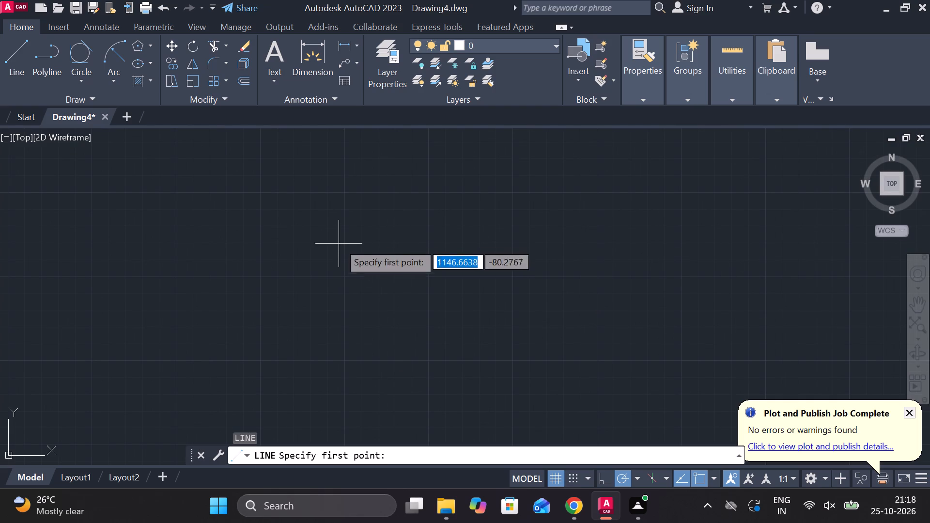
click(336, 235)
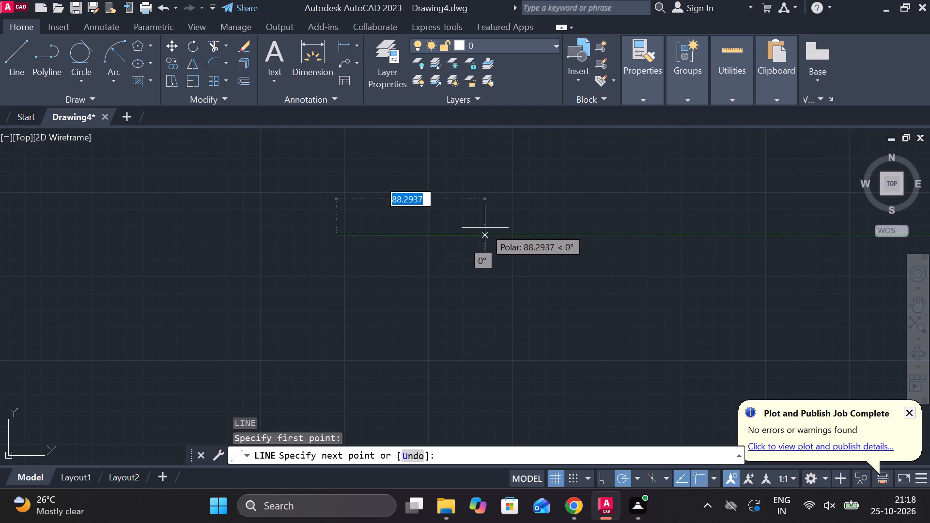
text(44)
key(space)
scroll(412, 231, up, 2)
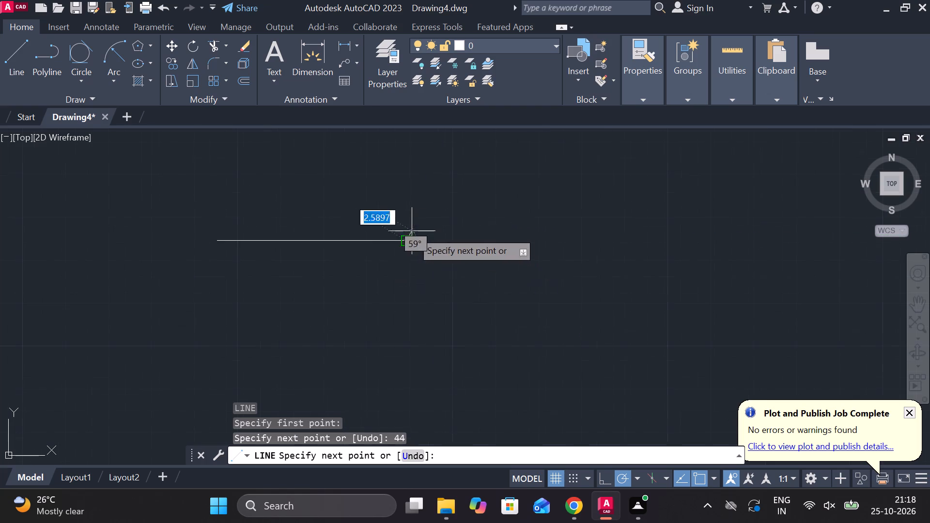
middle_drag(419, 256, 542, 215)
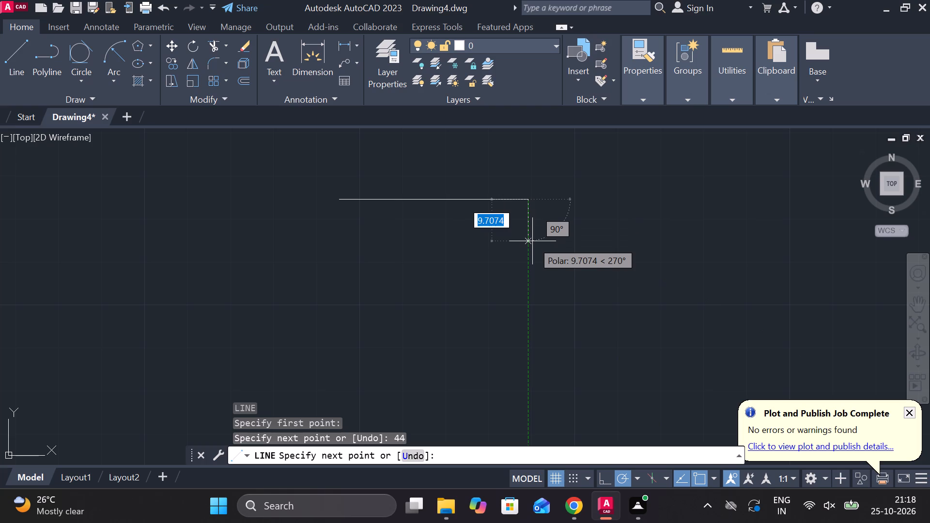
text(30)
key(Return)
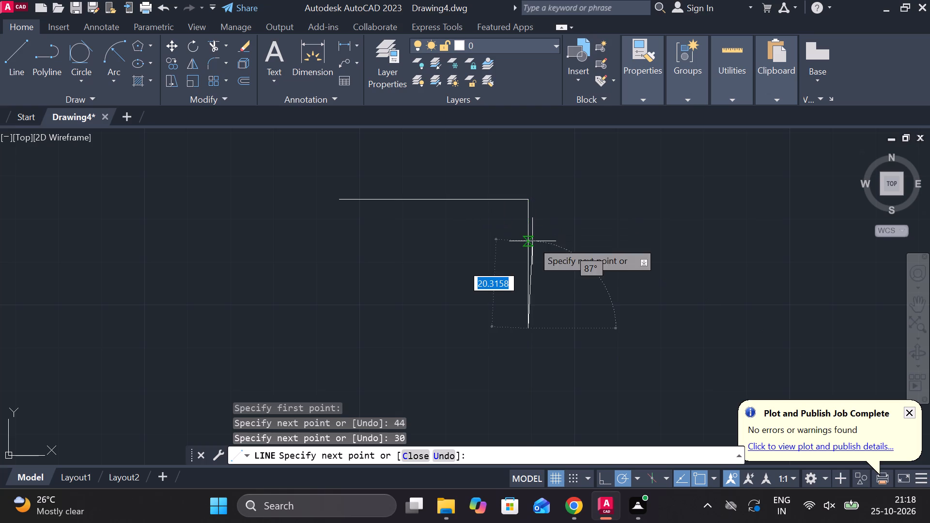
text(44)
key(space)
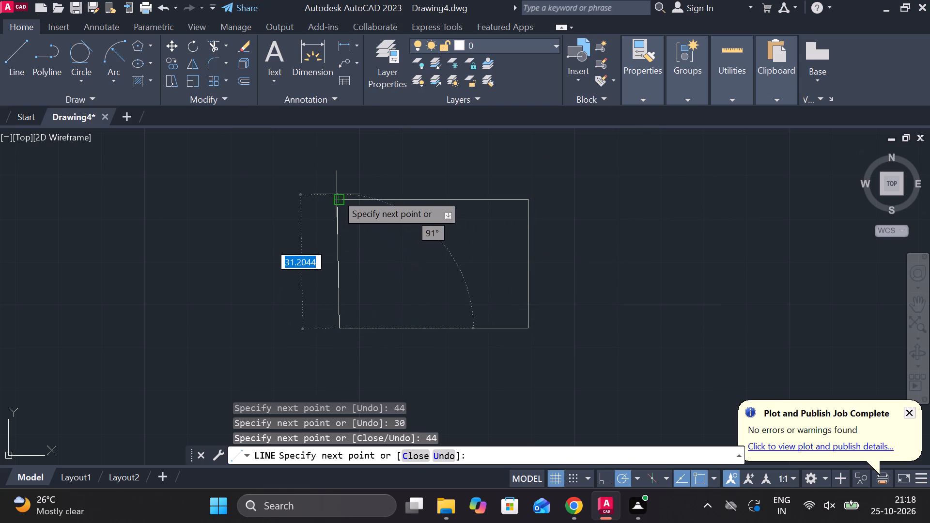
click(337, 195)
key(Escape)
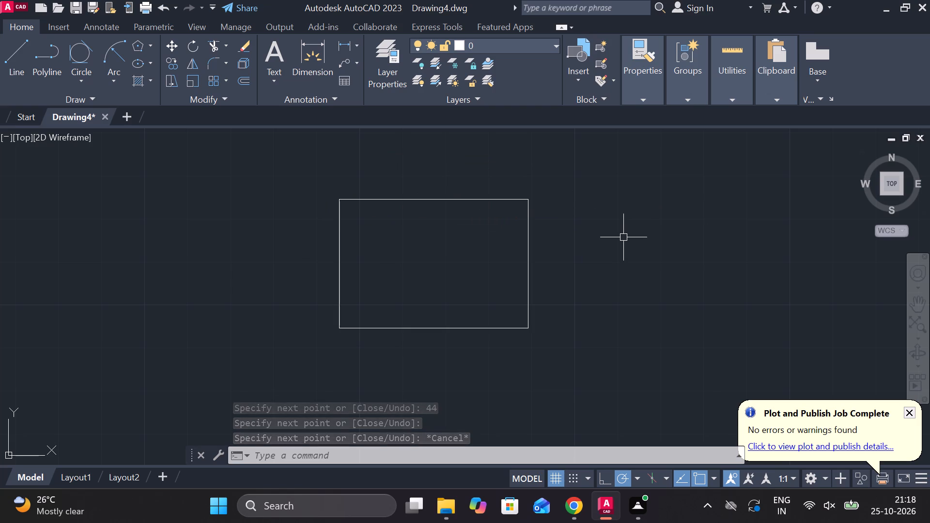
Draw horizontal and vertical centre lines through the rectangle, joining the midpoints of its opposite sides.
key(l)
key(Return)
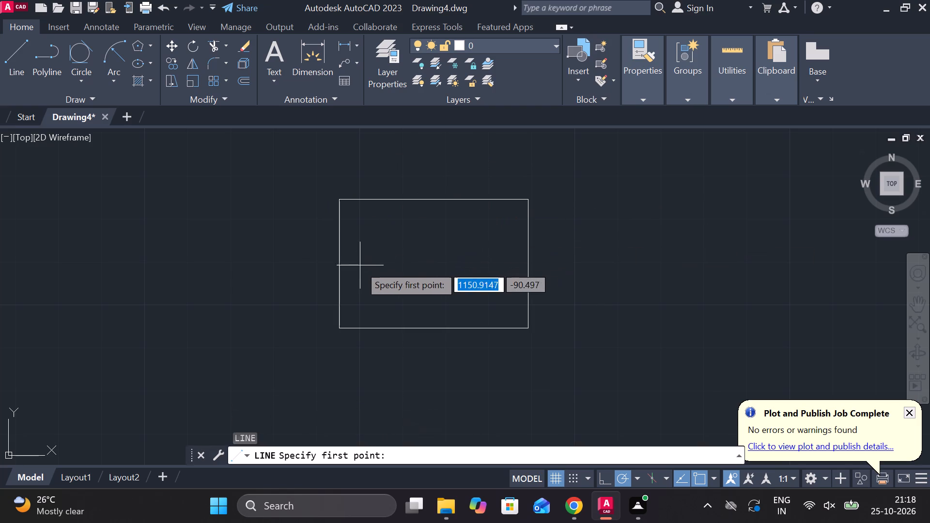
click(340, 264)
click(530, 266)
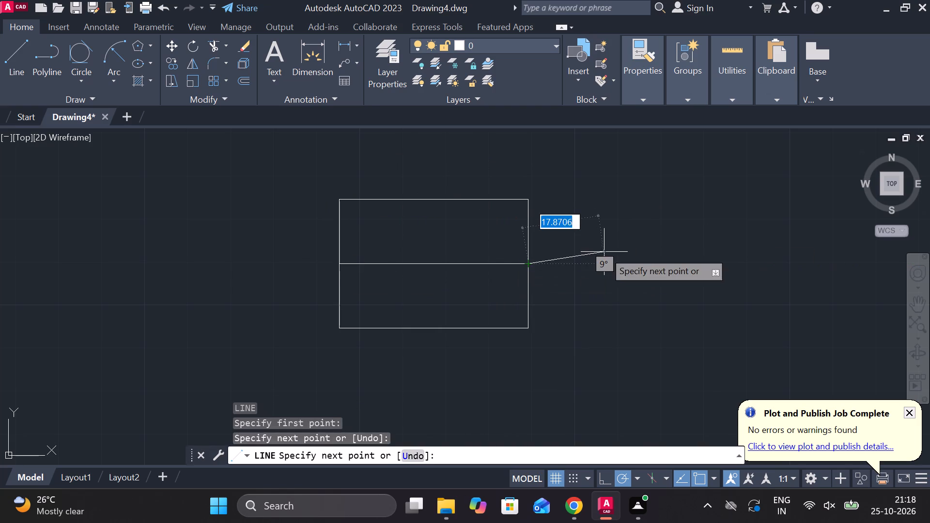
key(Escape)
key(space)
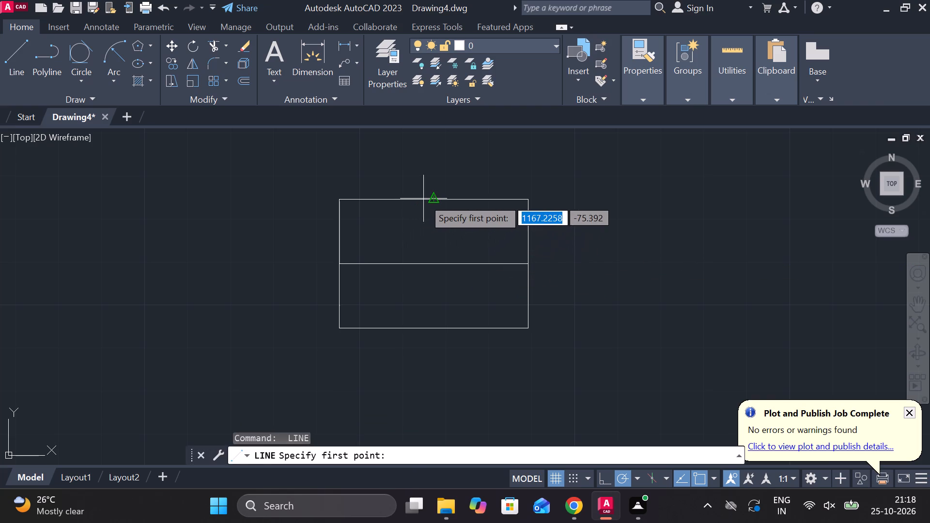
click(431, 199)
click(437, 331)
key(Escape)
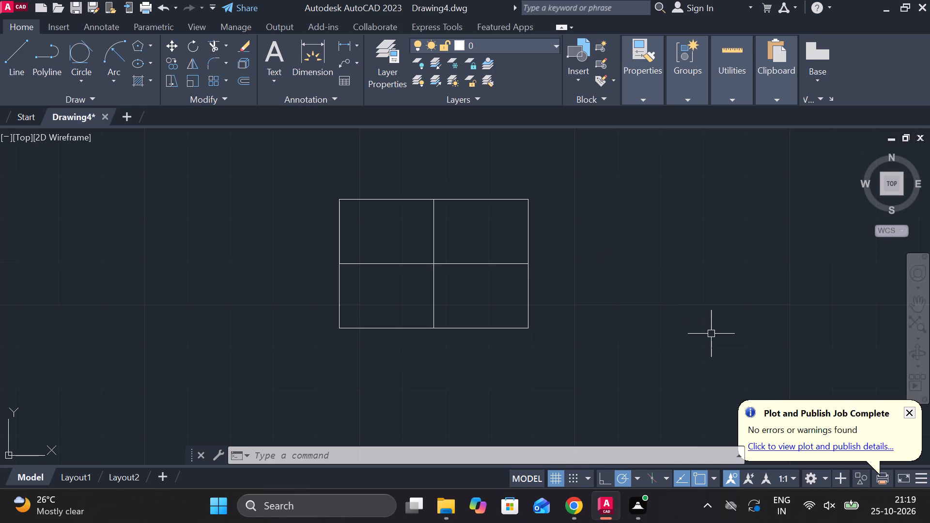
Draw a block 40 wide and 24 high with lines, centred directly beneath the 44 by 30 rectangle.
middle_drag(626, 293, 635, 195)
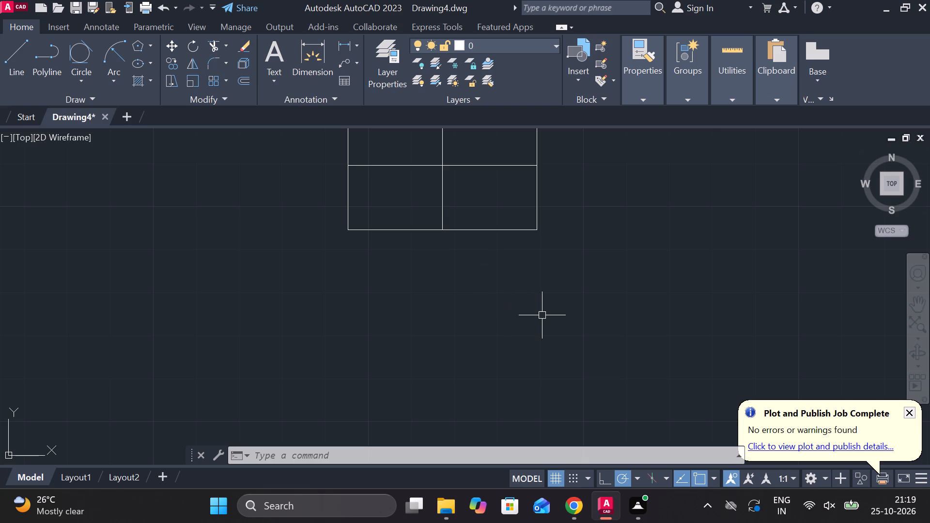
key(l)
key(Return)
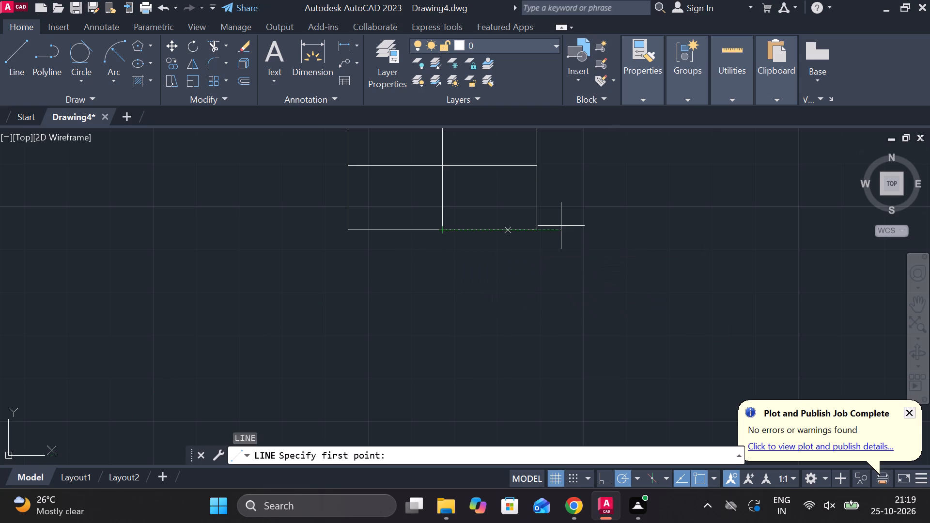
text(20)
key(Return)
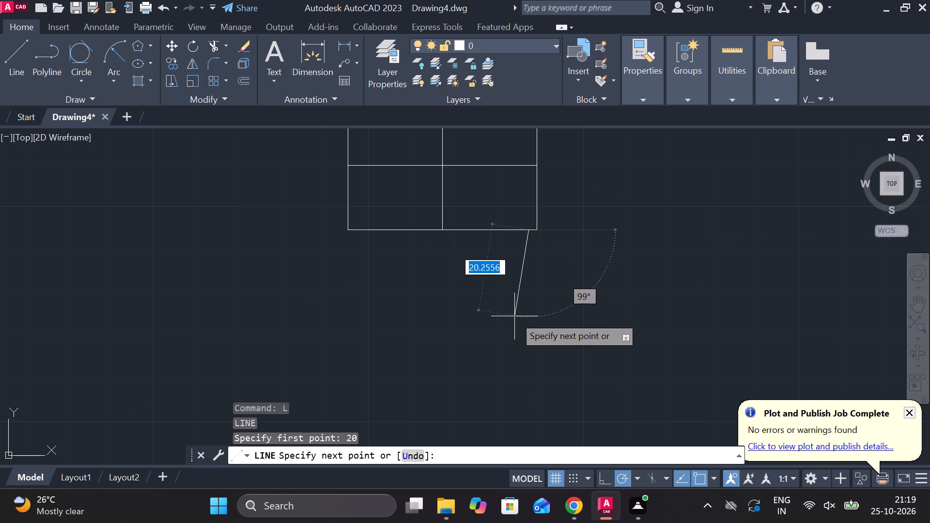
text(24)
key(space)
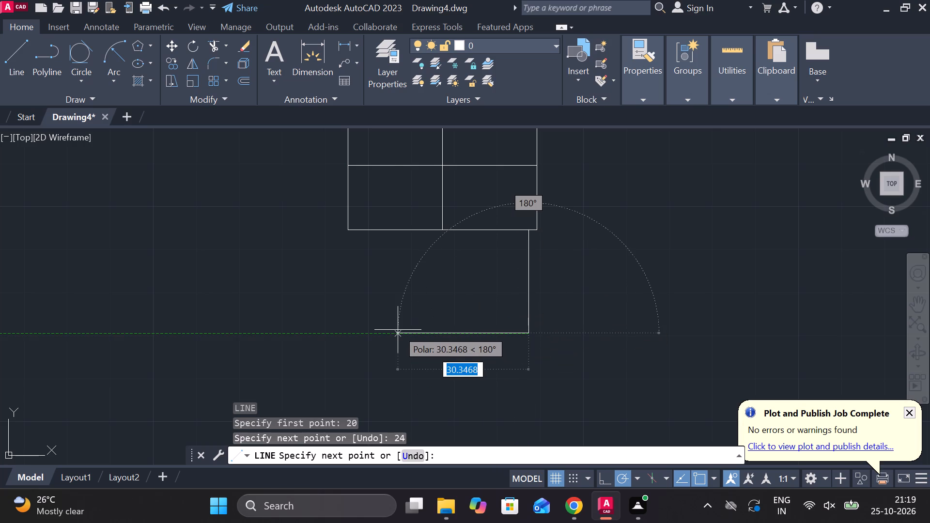
text(40)
key(Return)
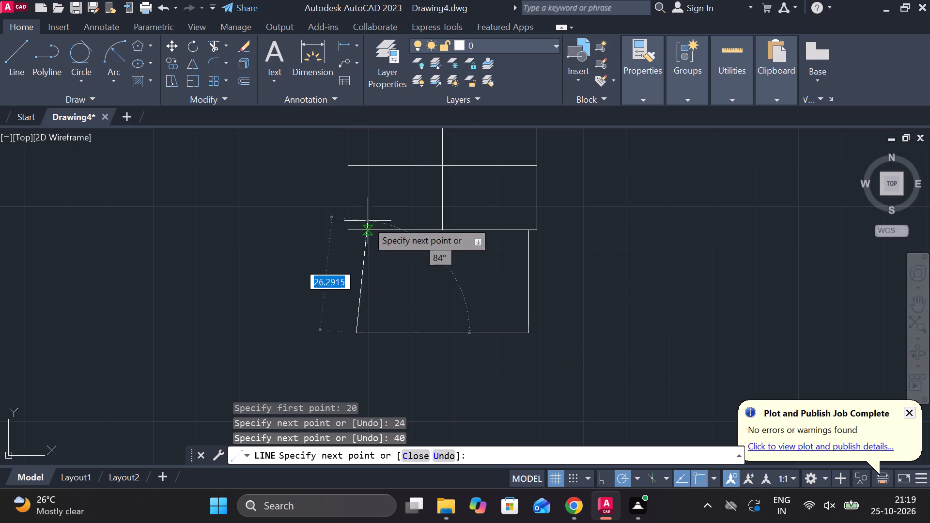
click(360, 230)
key(Escape)
middle_drag(473, 291, 463, 279)
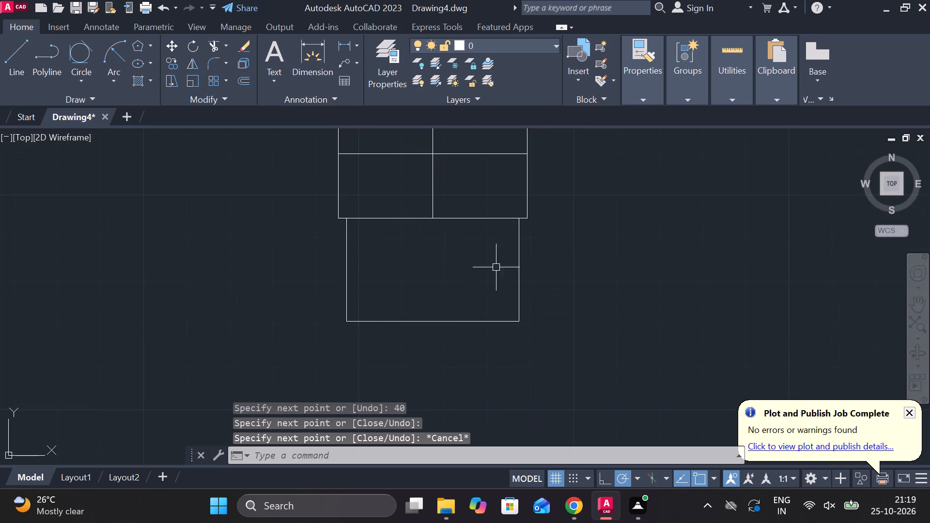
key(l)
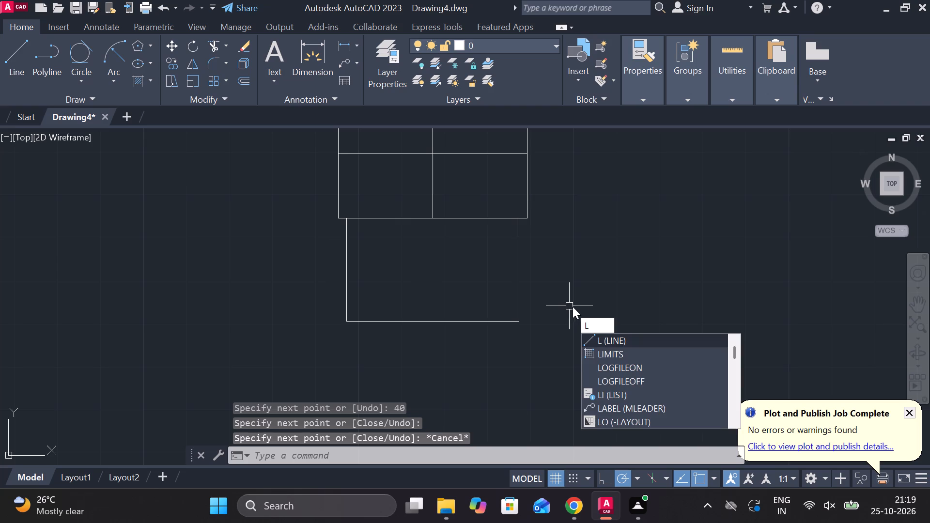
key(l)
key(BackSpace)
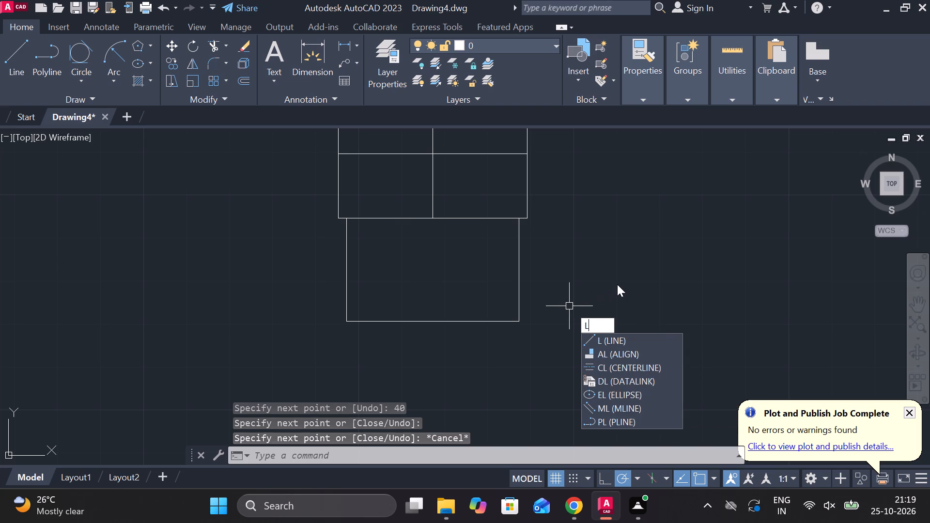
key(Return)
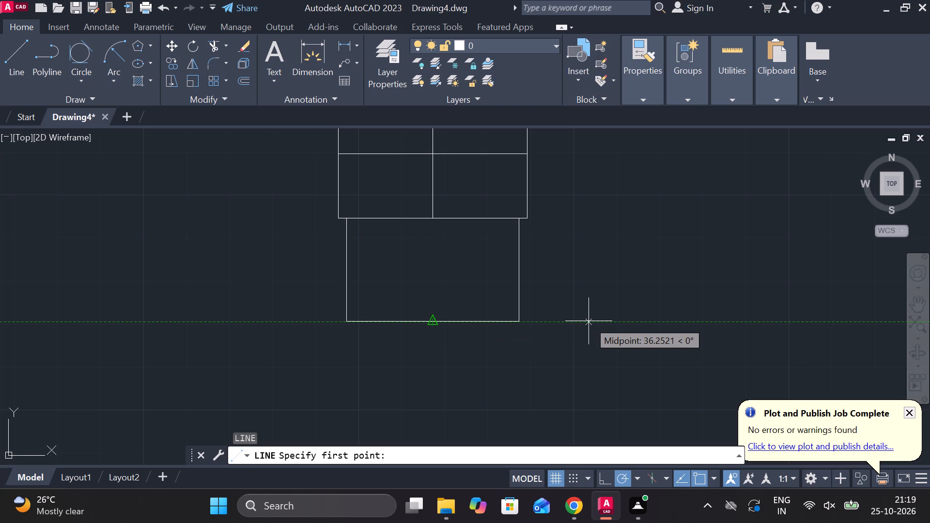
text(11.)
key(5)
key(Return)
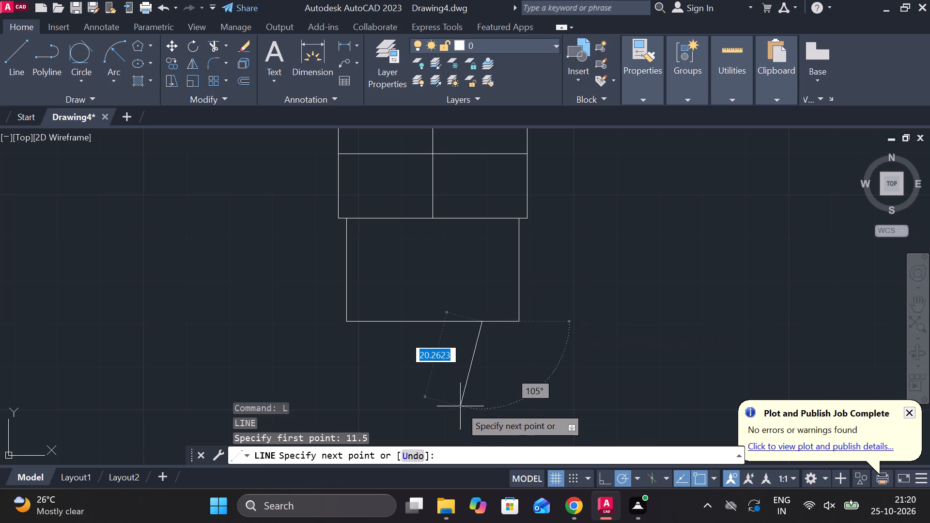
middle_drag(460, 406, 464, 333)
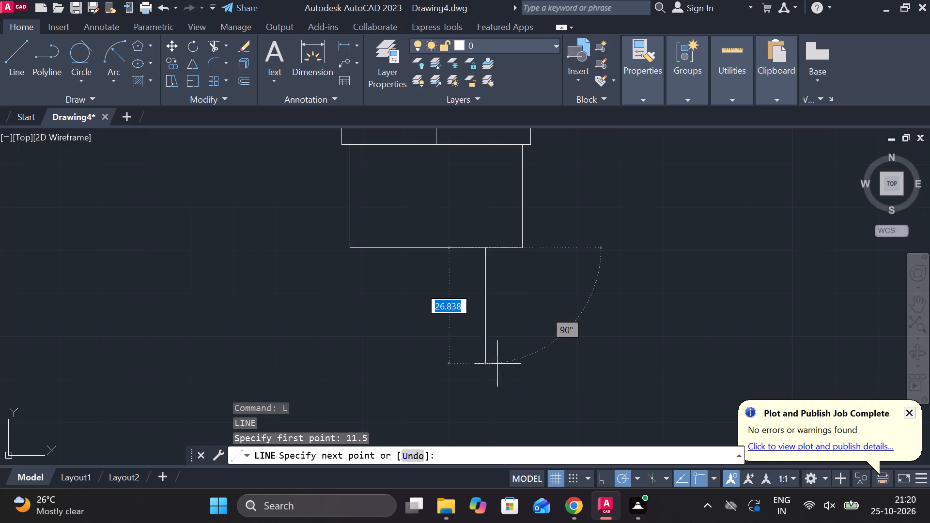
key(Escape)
Offset the top edge of the upper rectangle 105 downward to mark the part's overall height.
scroll(517, 355, down, 1)
middle_drag(525, 345, 510, 375)
click(484, 171)
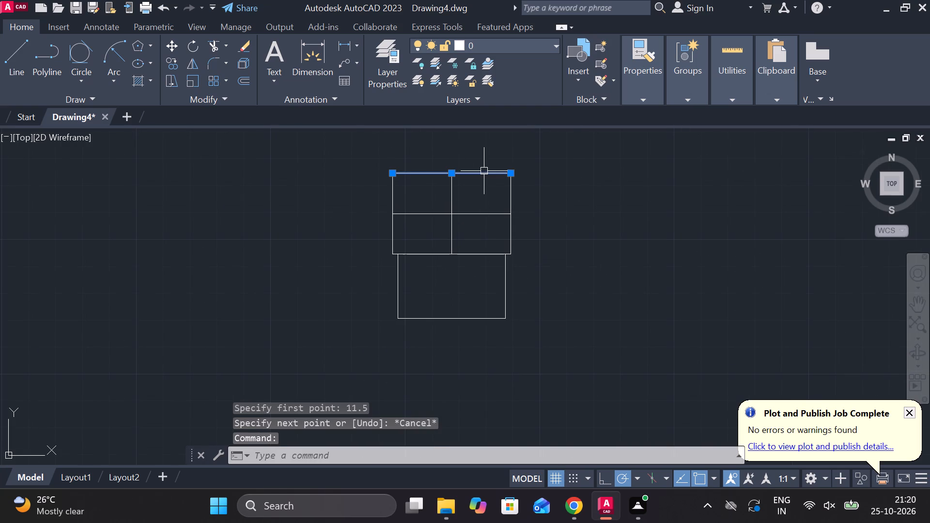
key(o)
key(Return)
key(Return)
middle_drag(578, 279, 559, 263)
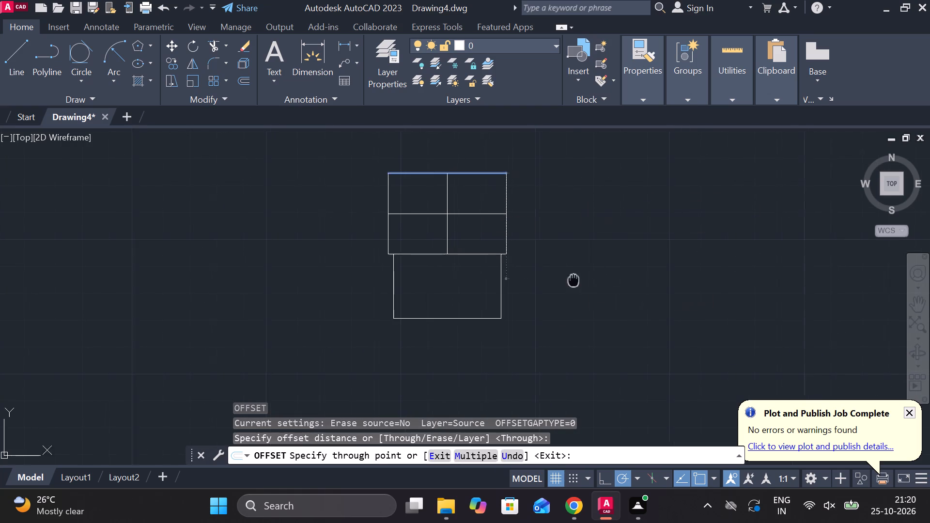
middle_drag(559, 263, 518, 146)
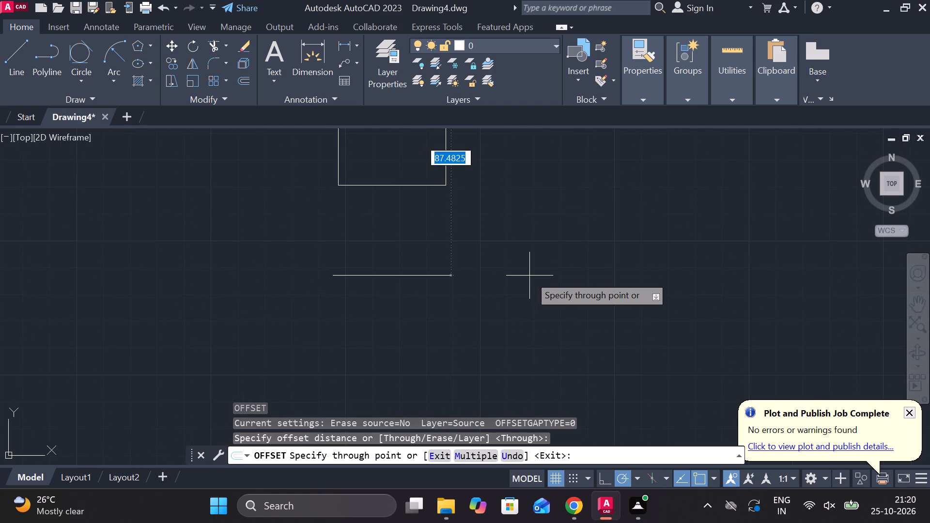
text(105)
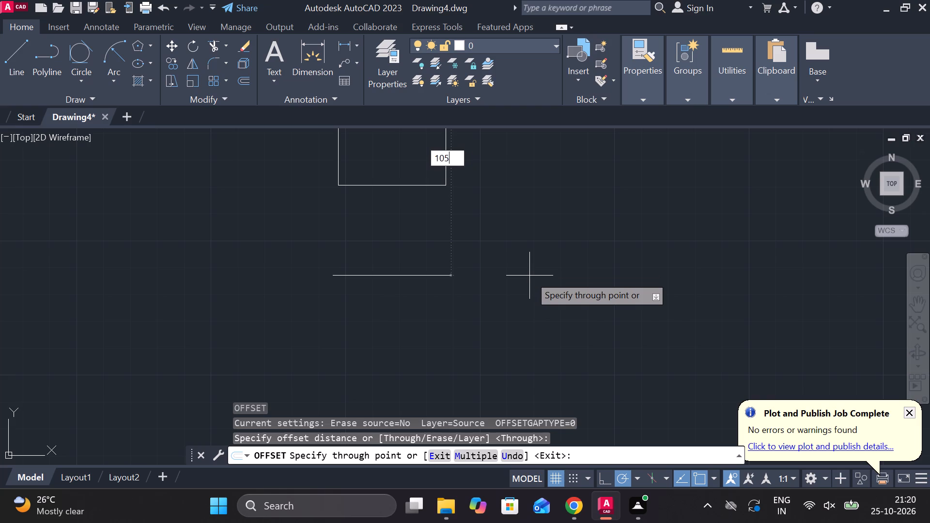
key(Return)
scroll(524, 286, down, 2)
scroll(492, 266, up, 2)
key(Escape)
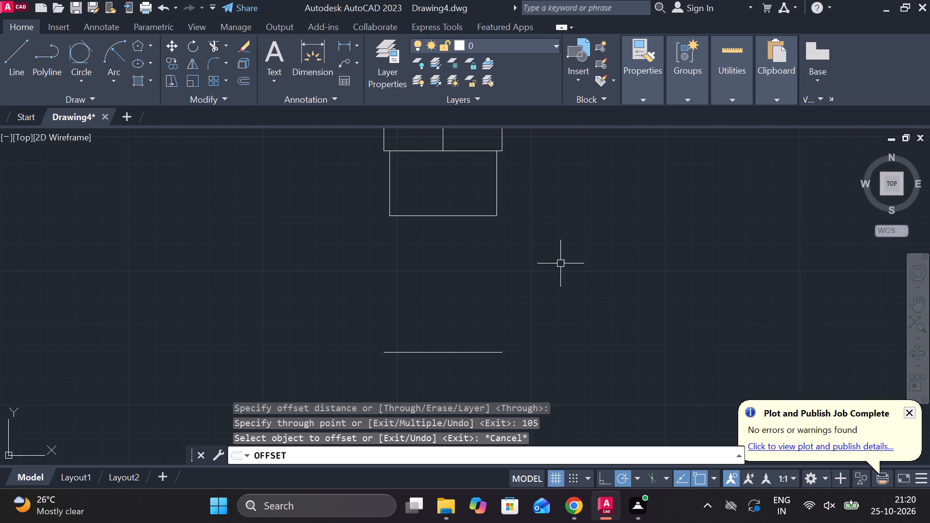
Draw two vertical lines from the block's bottom edge down to the overall-height line, 17.5 either side of the block's centre.
key(l)
key(Return)
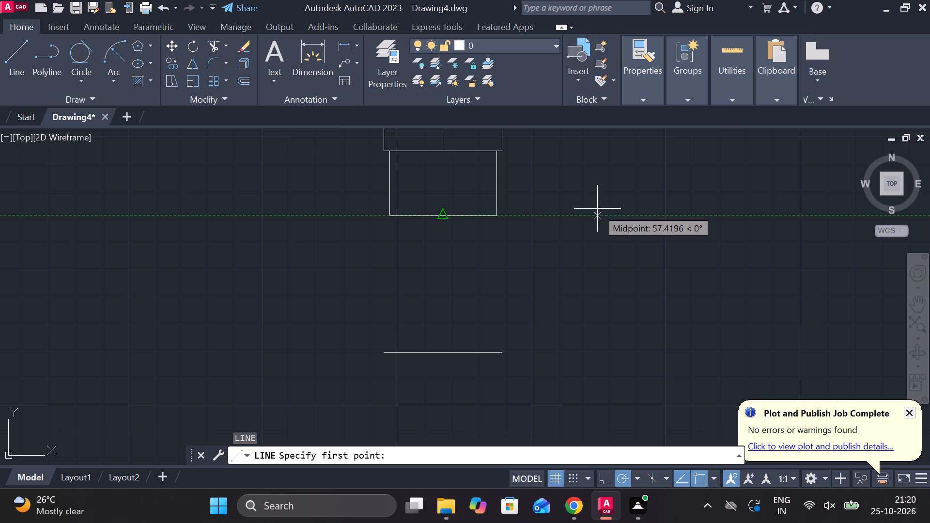
text(17.5)
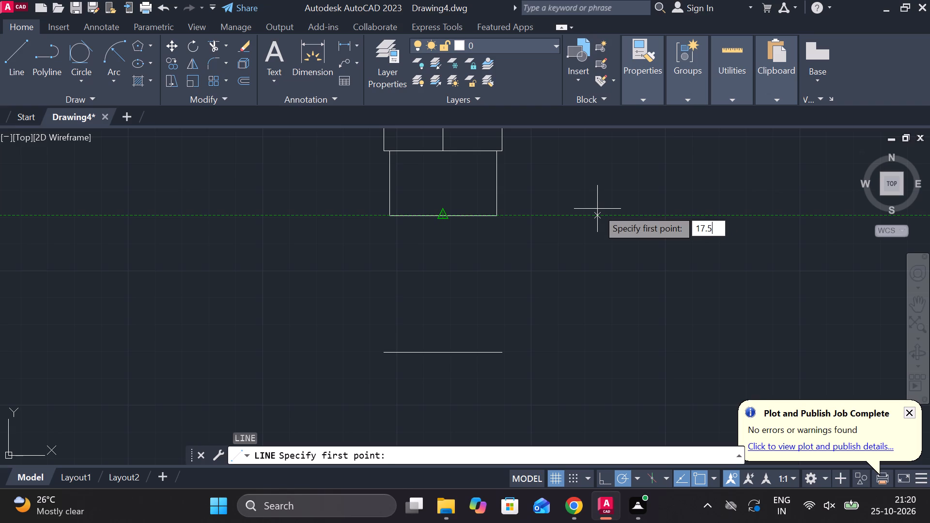
key(Return)
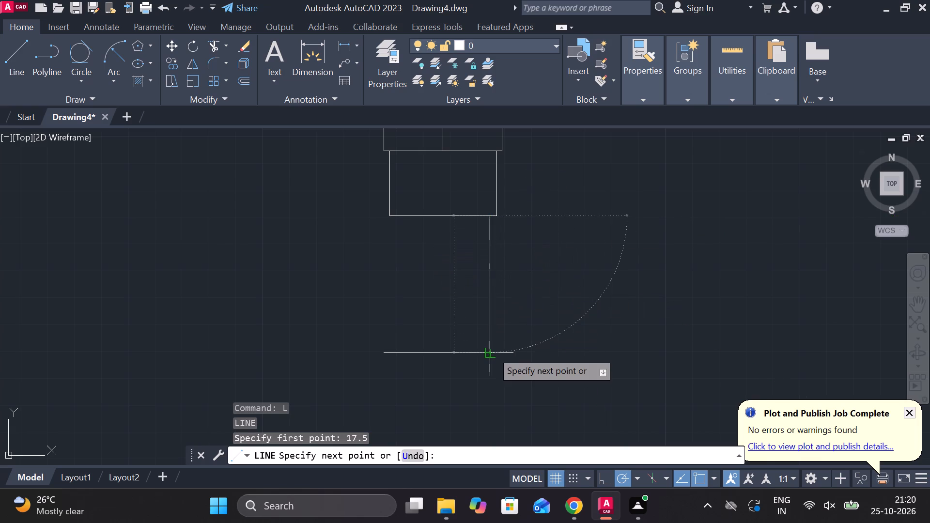
click(492, 351)
key(Escape)
key(space)
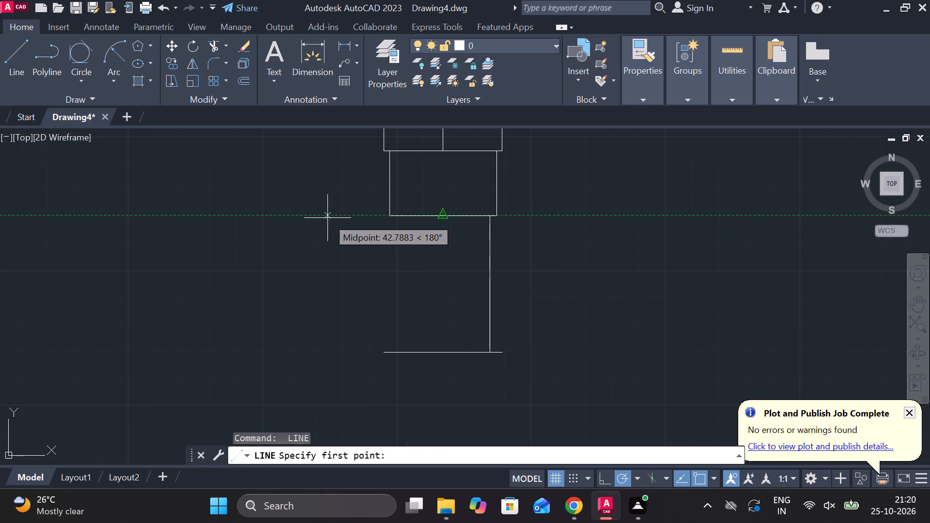
key(1)
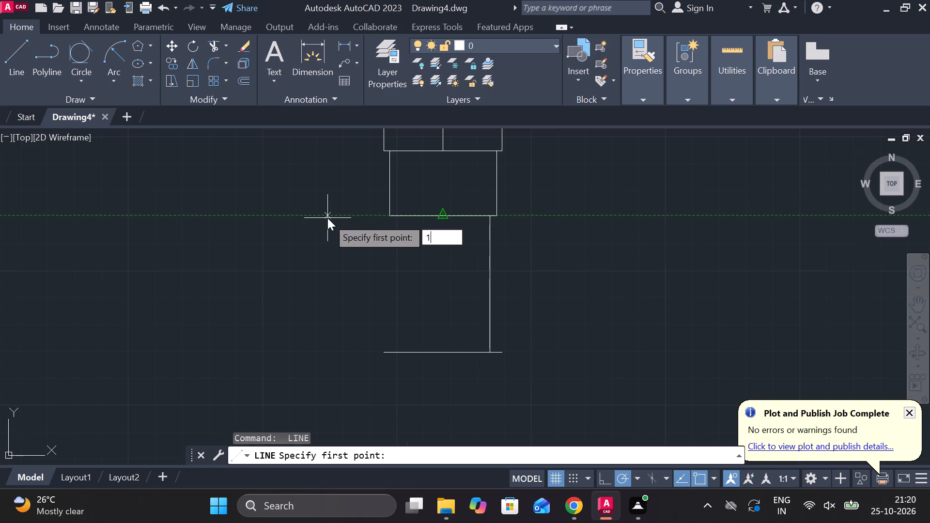
text(7.5)
key(Return)
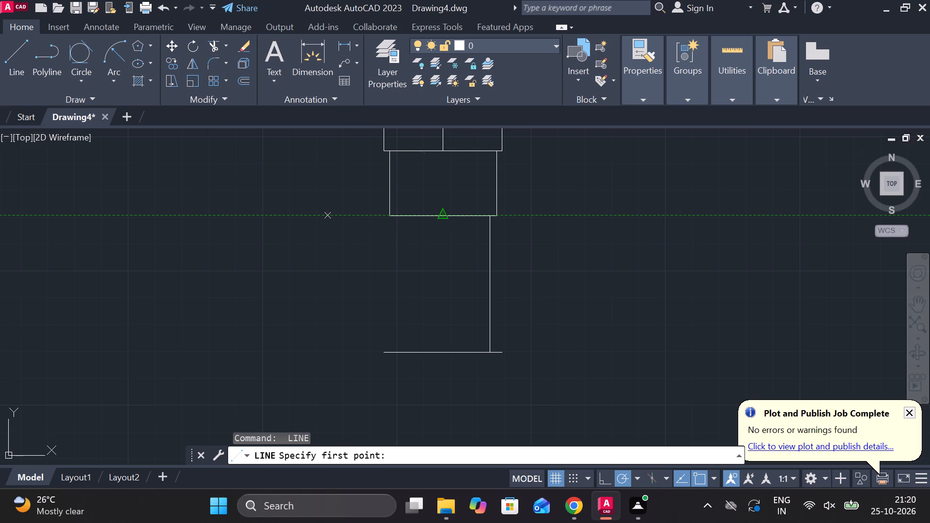
click(395, 352)
key(Escape)
Trim the overhanging ends of the overall-height line back to the two vertical lines of the lower section.
middle_drag(559, 279, 553, 250)
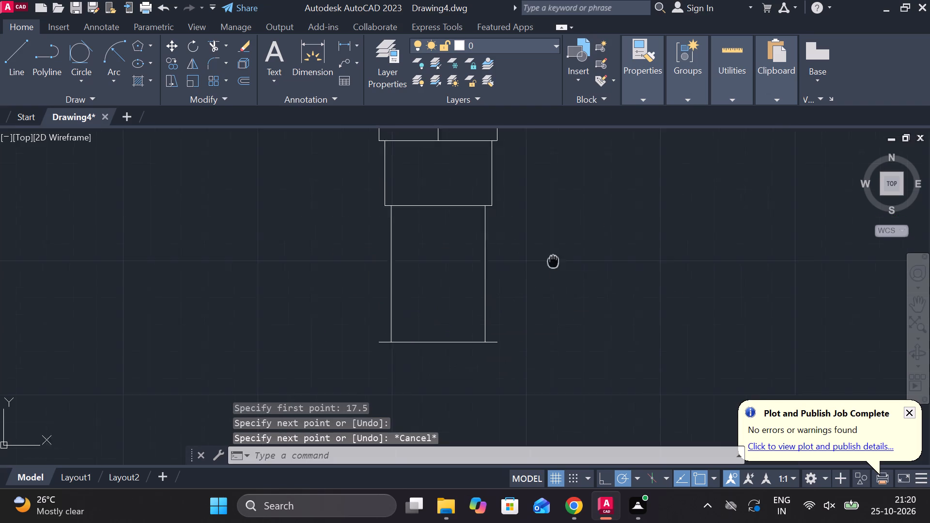
middle_drag(553, 250, 553, 245)
text(TR)
key(space)
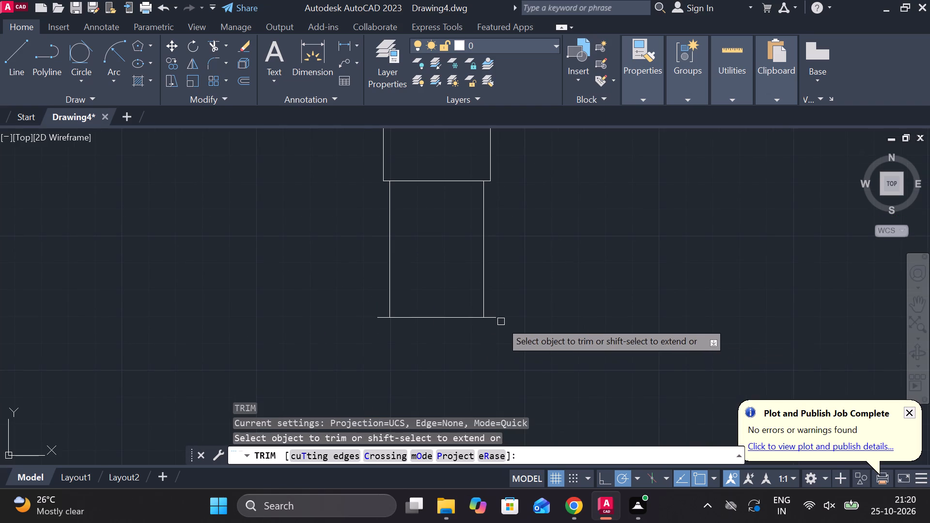
click(499, 321)
click(378, 315)
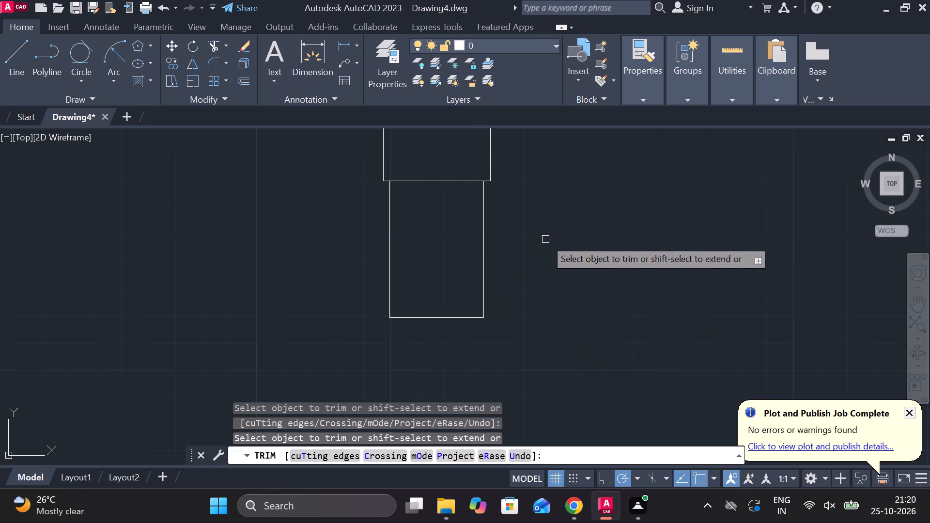
middle_drag(546, 239, 554, 291)
scroll(563, 287, down, 1)
middle_drag(562, 271, 533, 271)
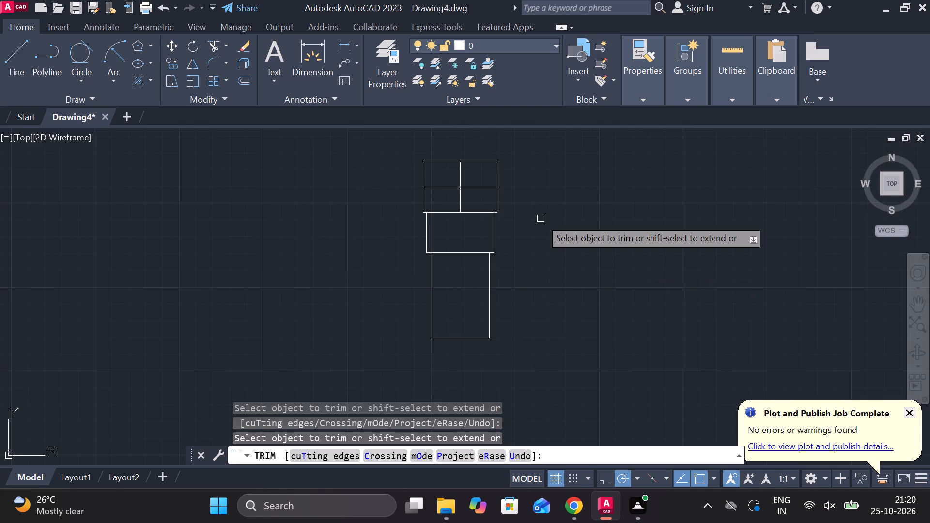
scroll(489, 243, up, 1)
middle_drag(401, 231, 403, 267)
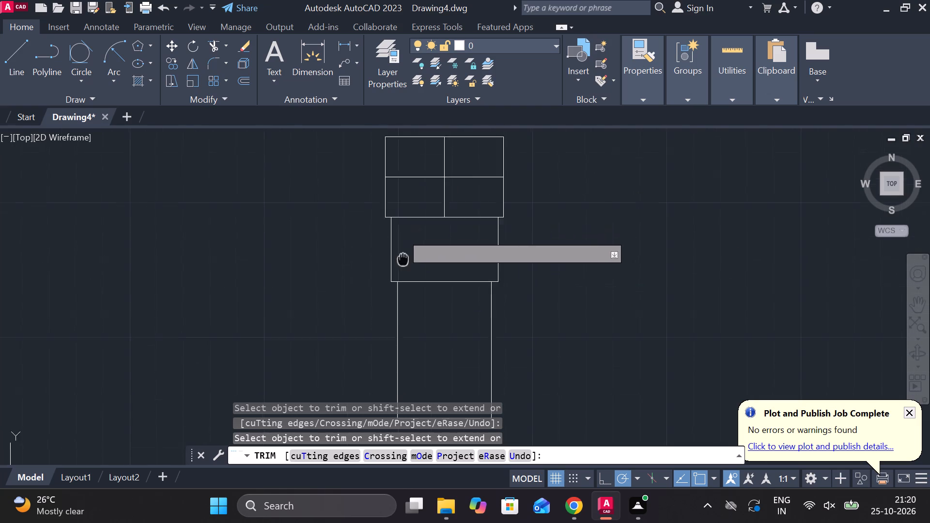
middle_drag(403, 267, 401, 270)
key(Escape)
Offset the bottom edge of the 44 by 30 rectangle 4 downward into the block.
click(403, 232)
key(o)
key(Return)
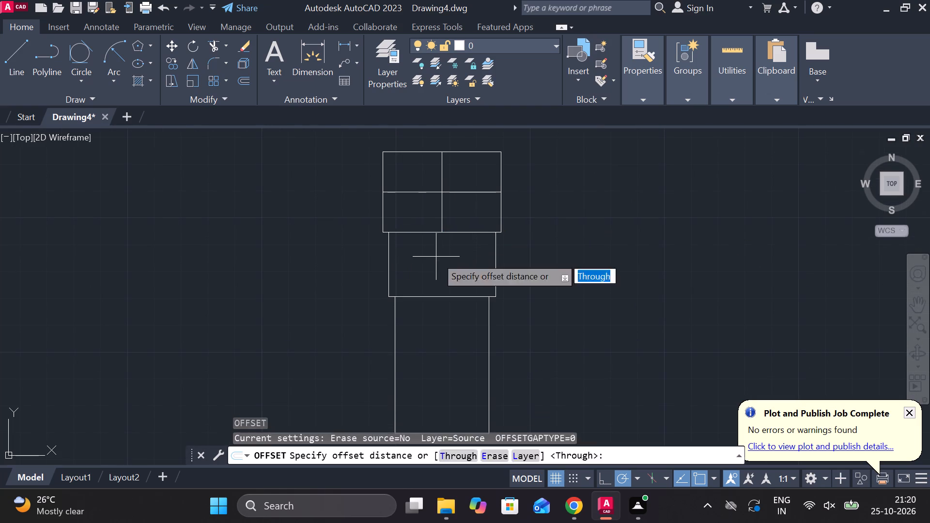
key(Return)
key(4)
key(space)
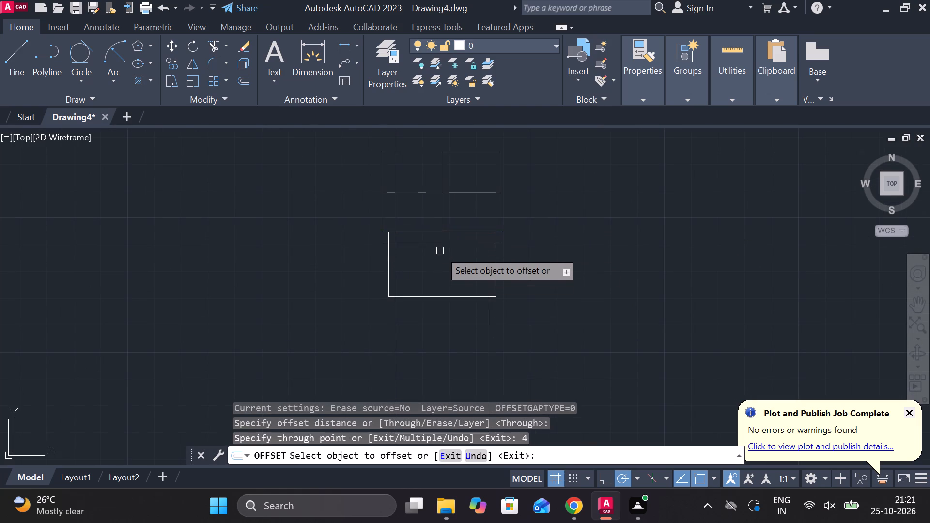
scroll(416, 243, up, 2)
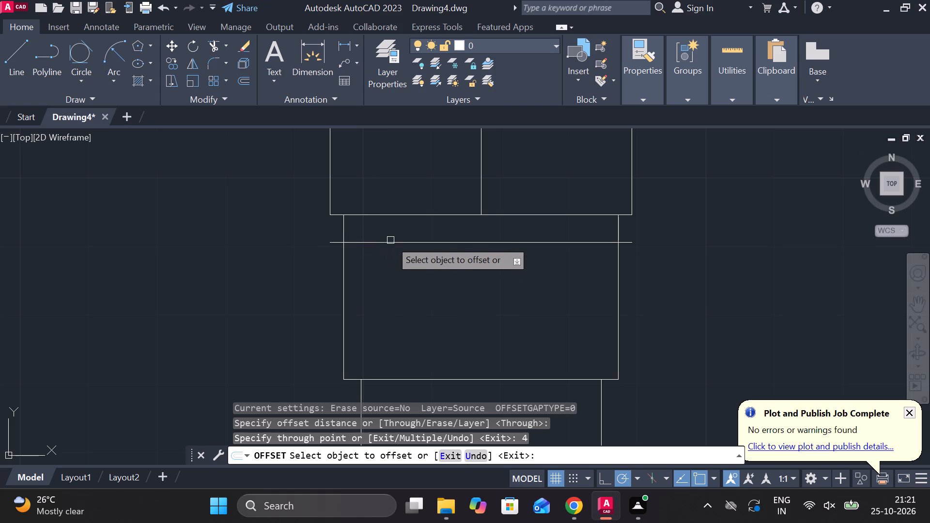
key(Escape)
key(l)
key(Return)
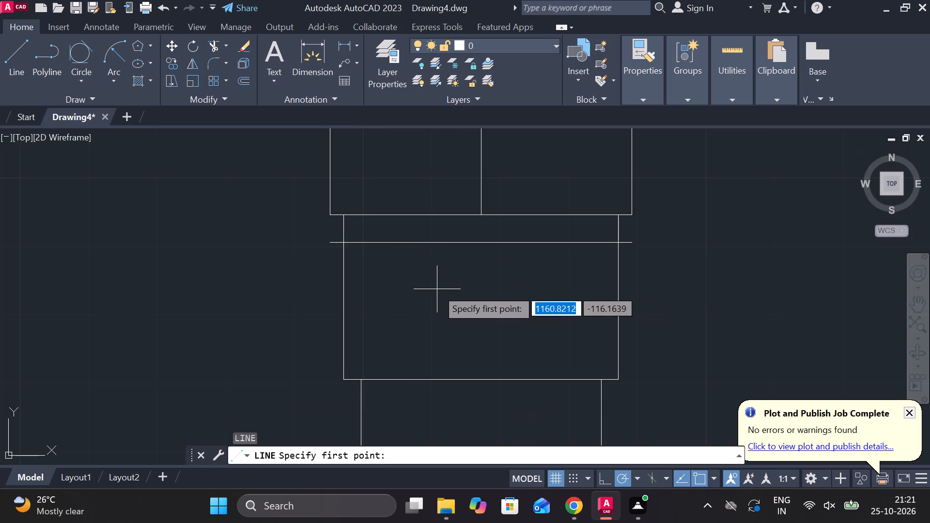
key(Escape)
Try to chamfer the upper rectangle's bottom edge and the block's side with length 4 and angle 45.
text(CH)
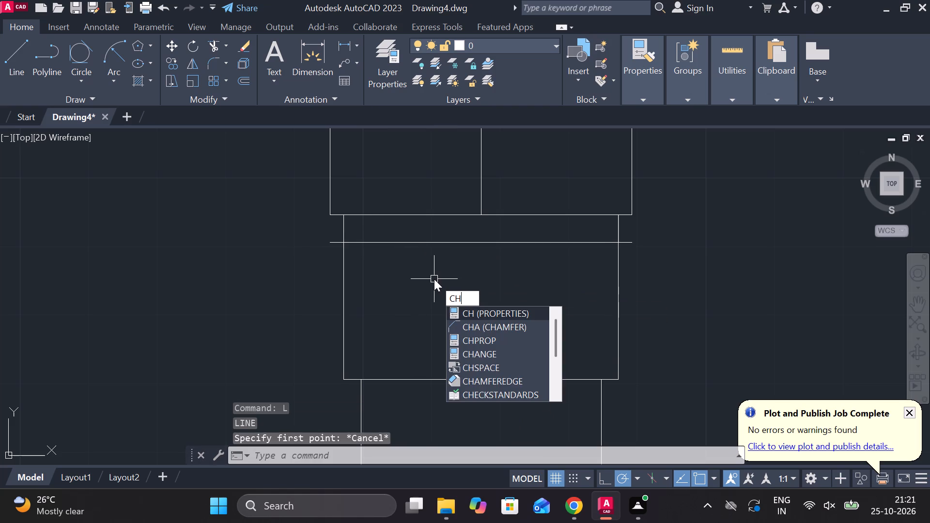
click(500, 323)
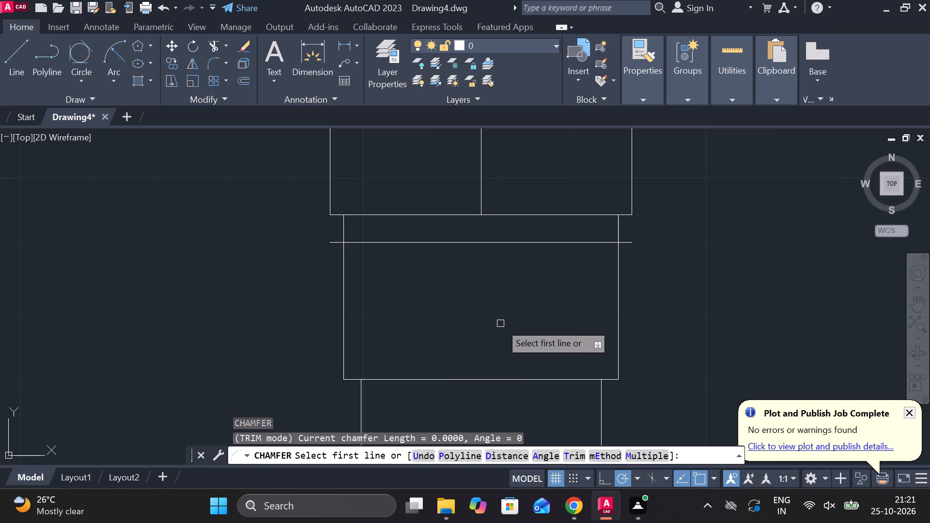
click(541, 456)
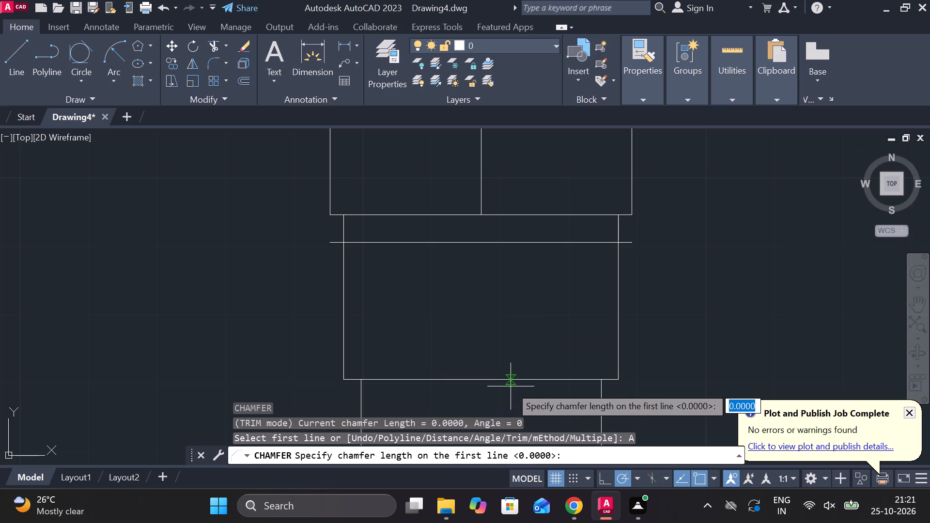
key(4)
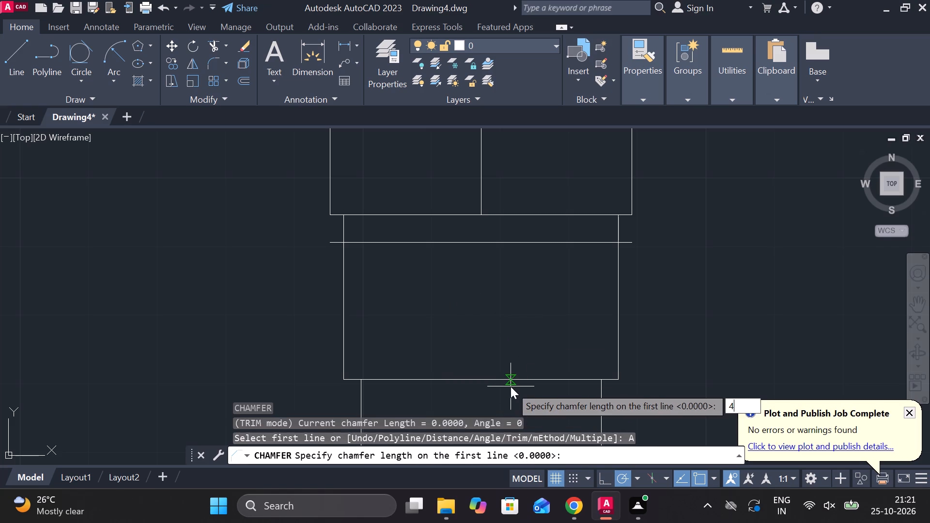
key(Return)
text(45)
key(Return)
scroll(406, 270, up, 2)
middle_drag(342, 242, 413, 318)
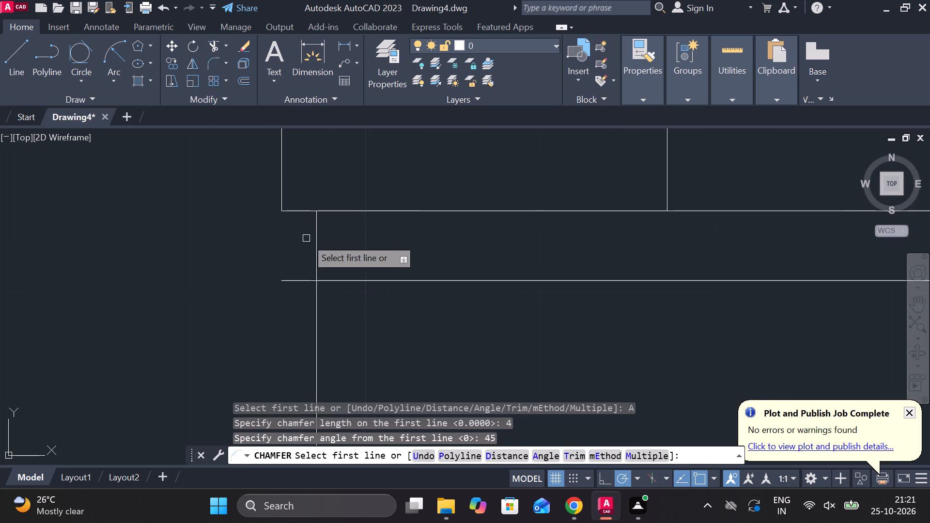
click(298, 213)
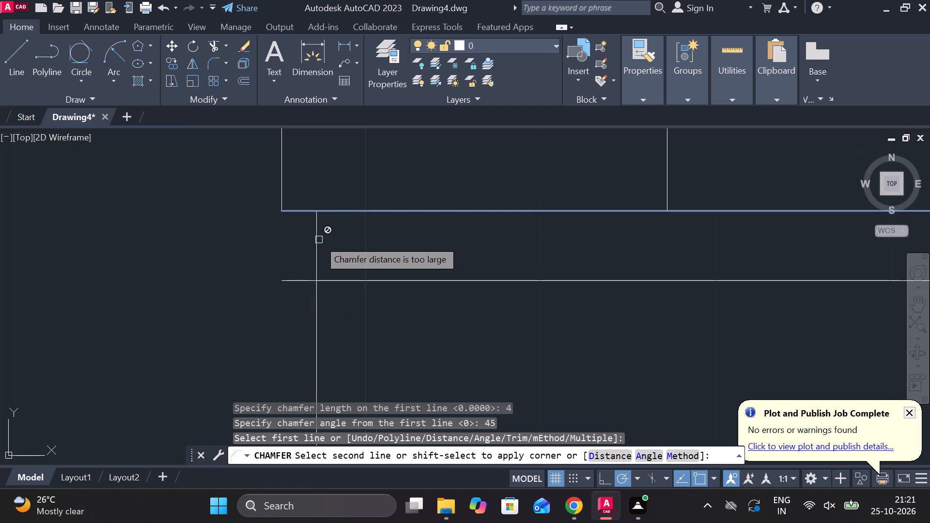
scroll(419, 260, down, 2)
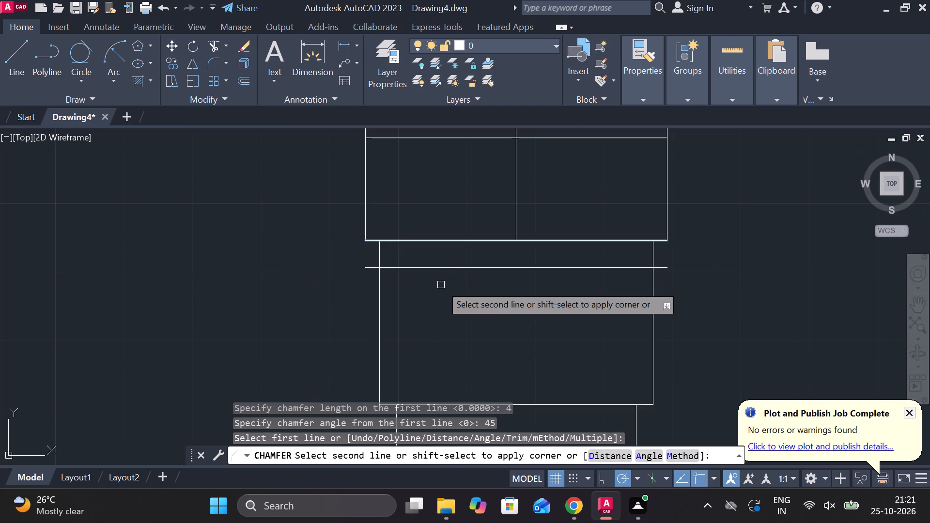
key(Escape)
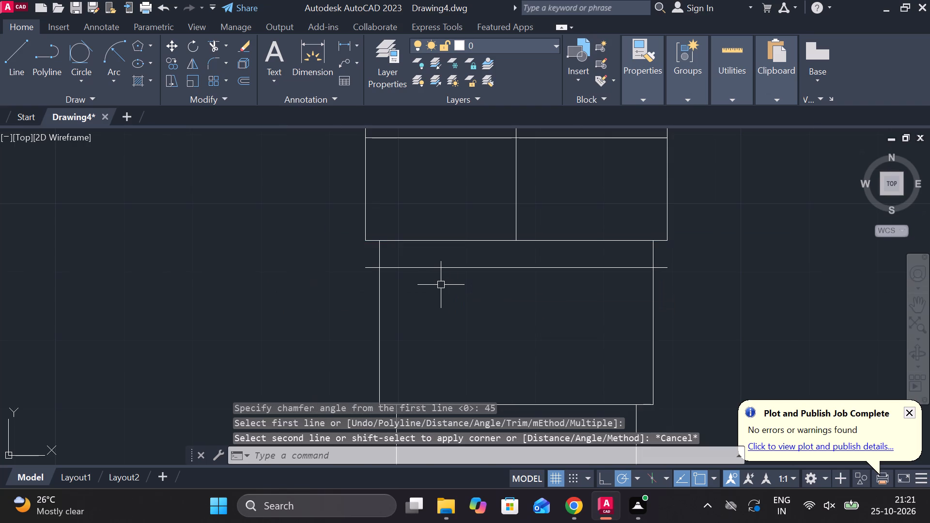
Trim both ends of the line offset 4 below the upper rectangle back to the block's sides.
text(TR)
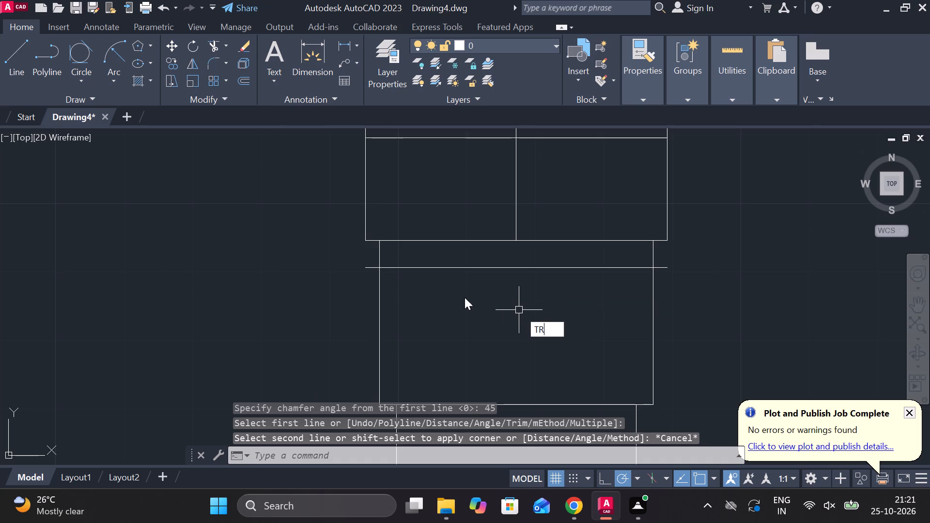
key(space)
click(374, 267)
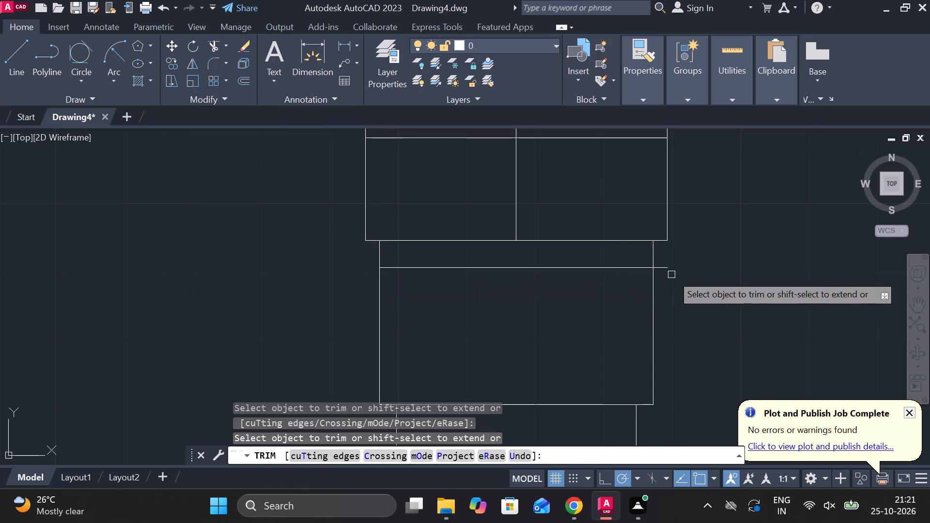
click(668, 267)
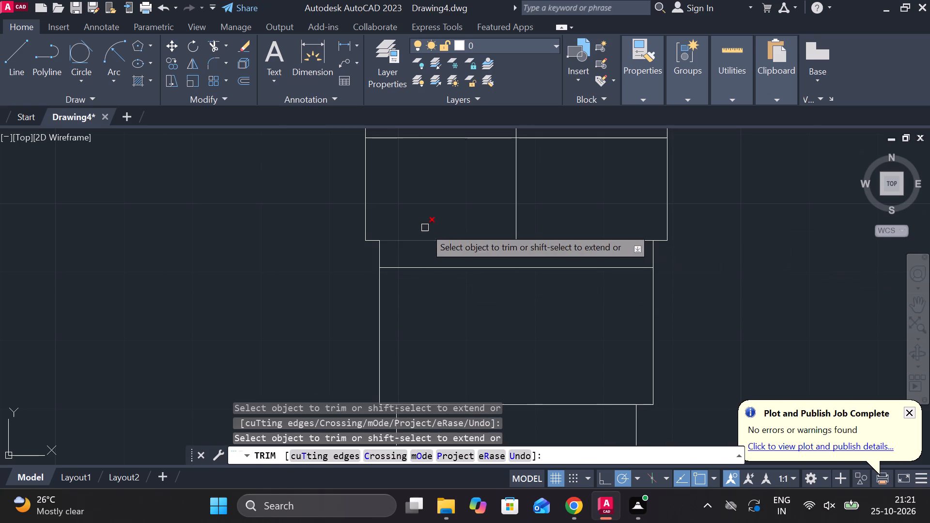
key(Escape)
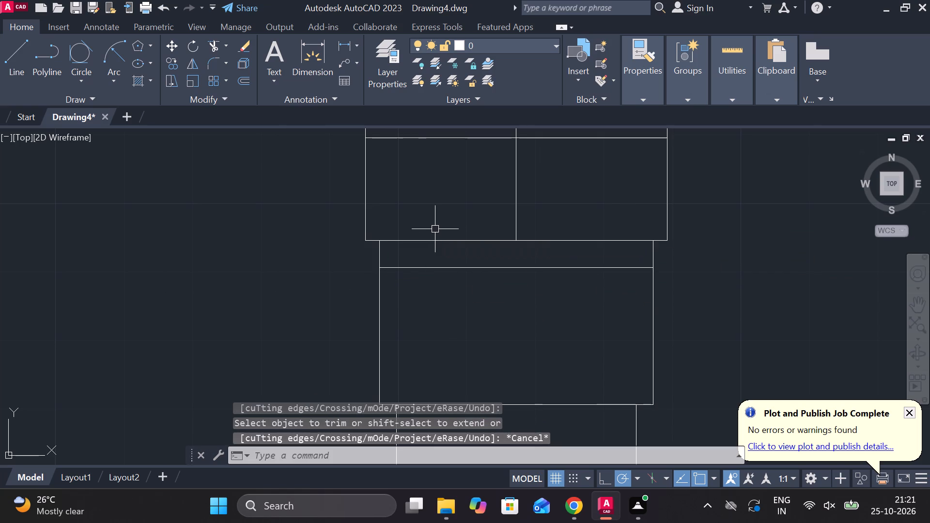
Draw slanted lines from both bottom corners of the upper rectangle to the ends of the trimmed offset line.
key(l)
key(Return)
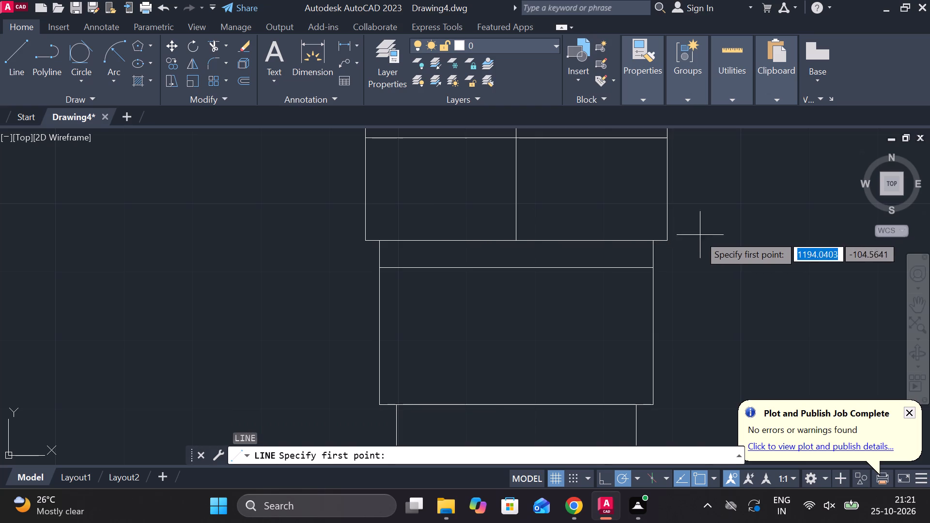
click(670, 244)
click(655, 266)
key(Escape)
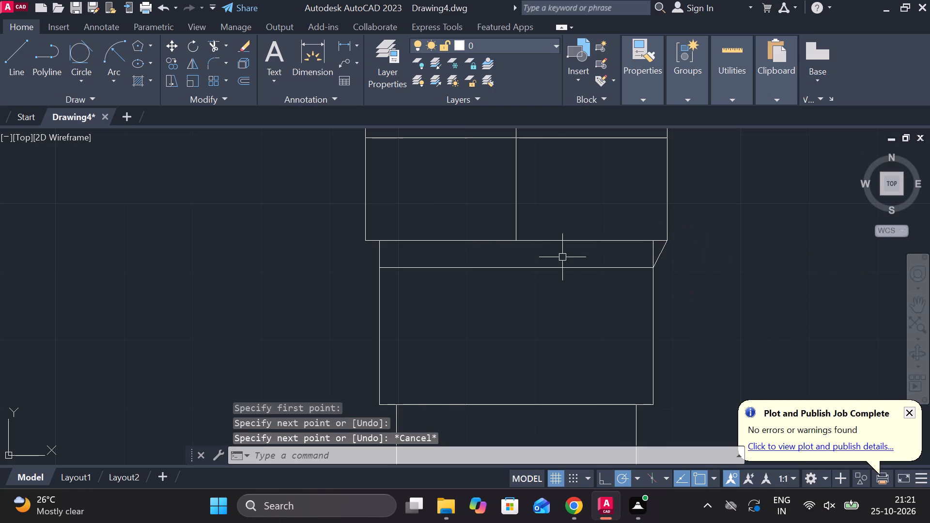
key(space)
click(369, 241)
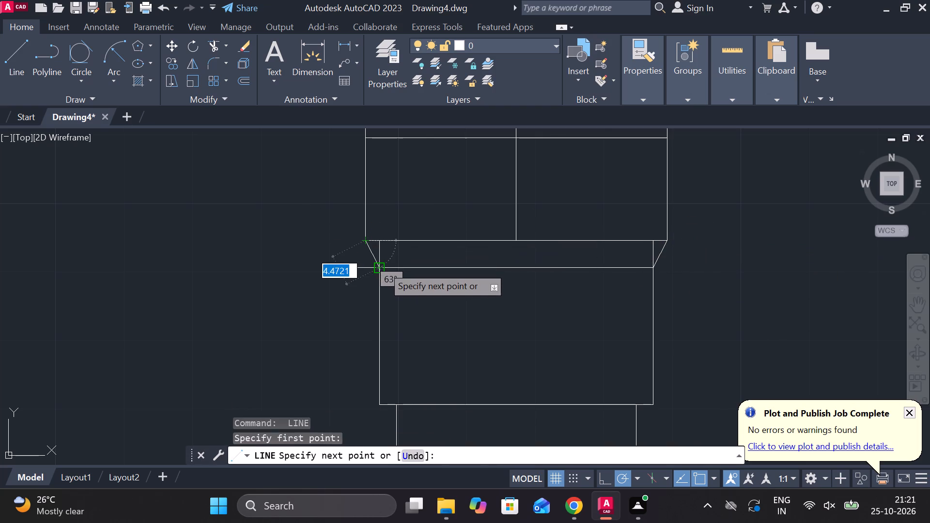
click(383, 266)
key(Escape)
Trim away the block's vertical side segments between the upper rectangle and the offset line, leaving only the slanted sides.
text(TR)
key(space)
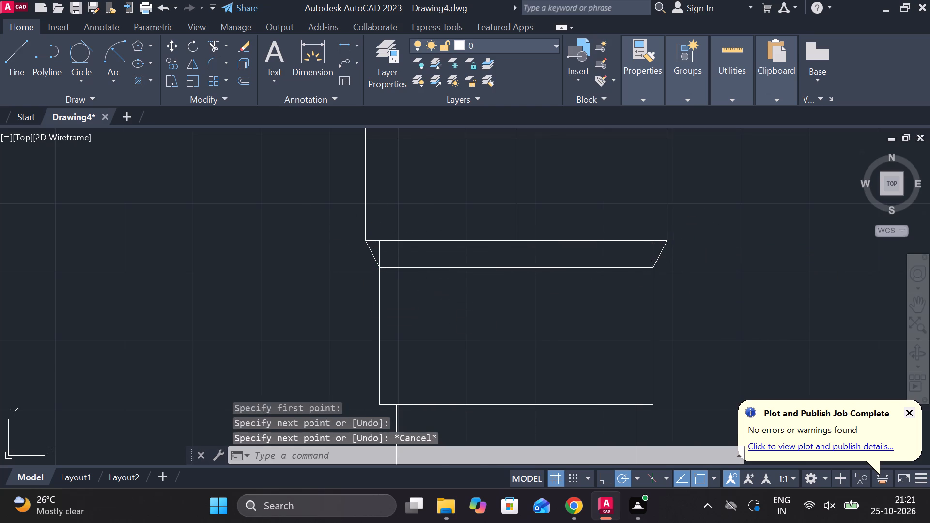
click(381, 250)
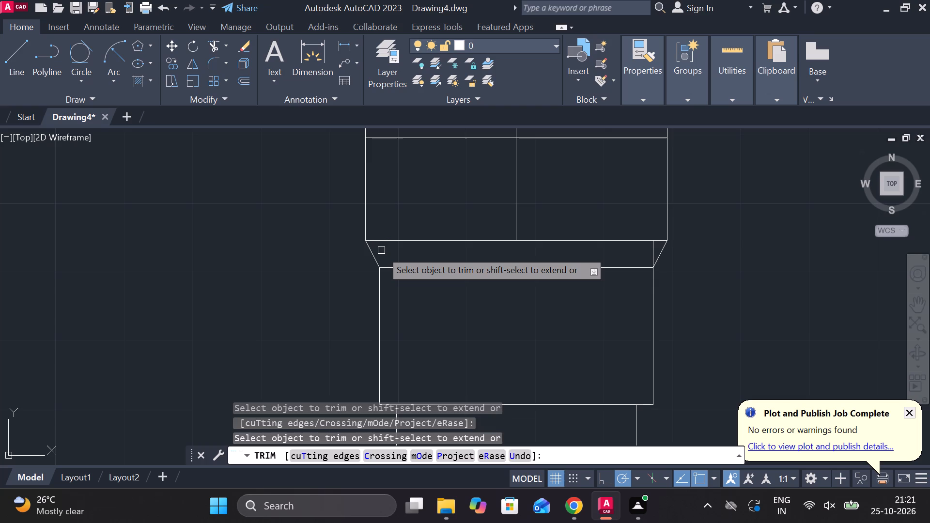
click(653, 248)
key(Escape)
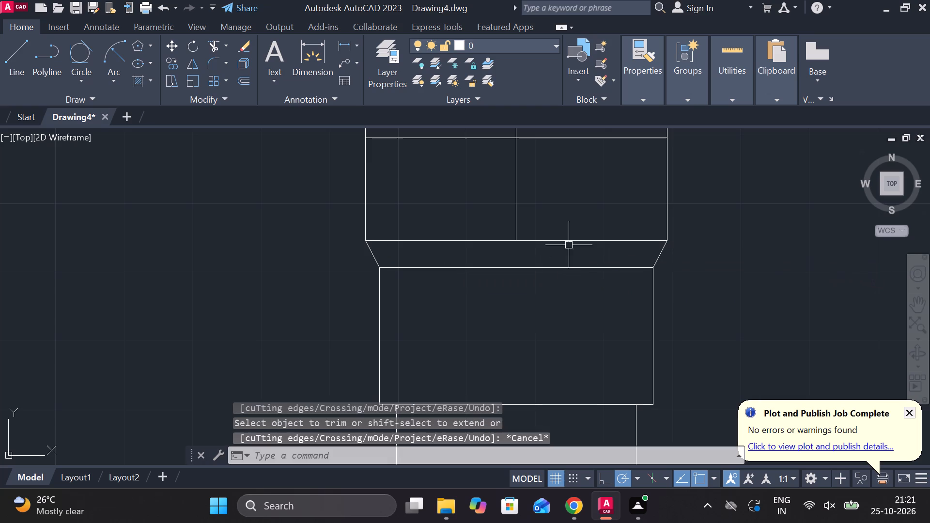
Stretch the lower end of the vertical centre line down past the shoulder line into the middle block.
click(513, 207)
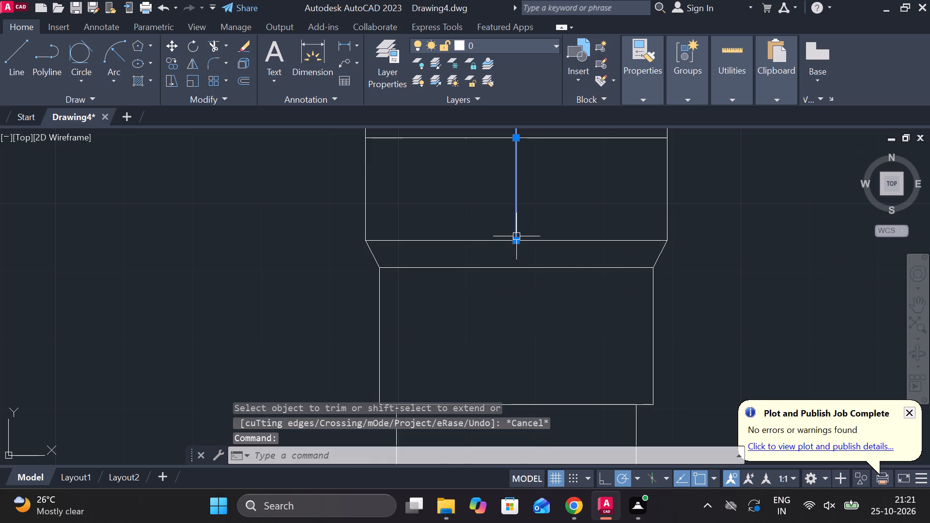
click(516, 239)
click(514, 319)
key(Escape)
Trim away the shoulder's bottom line on the right side of the centre line.
text(TR)
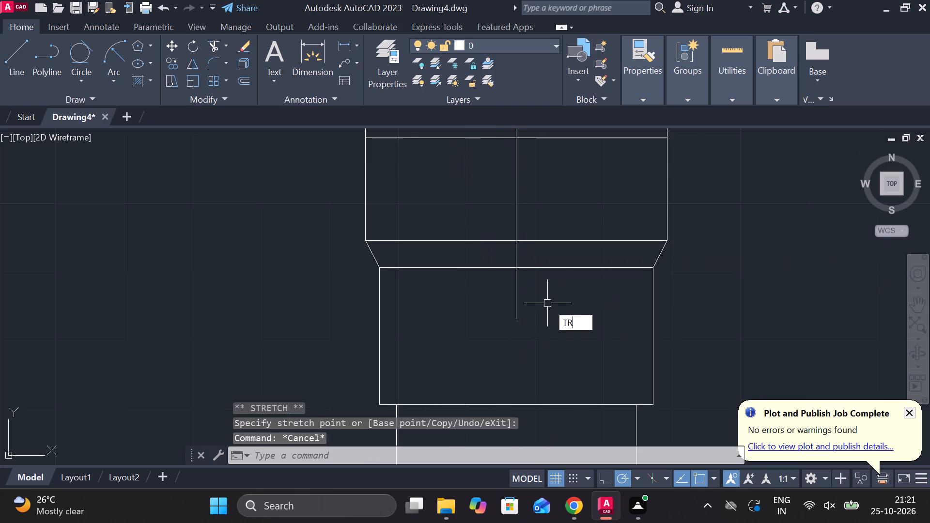
key(space)
click(542, 262)
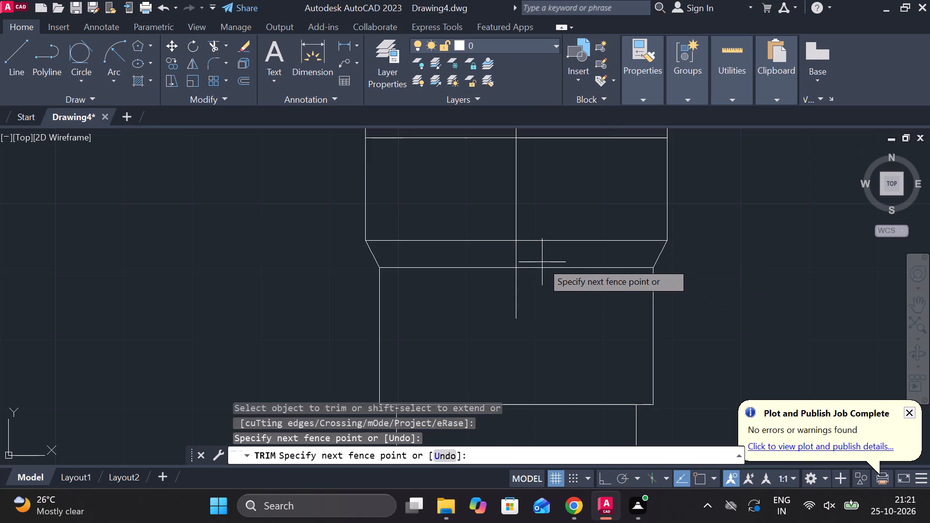
click(542, 277)
scroll(582, 281, down, 2)
middle_drag(695, 294, 617, 255)
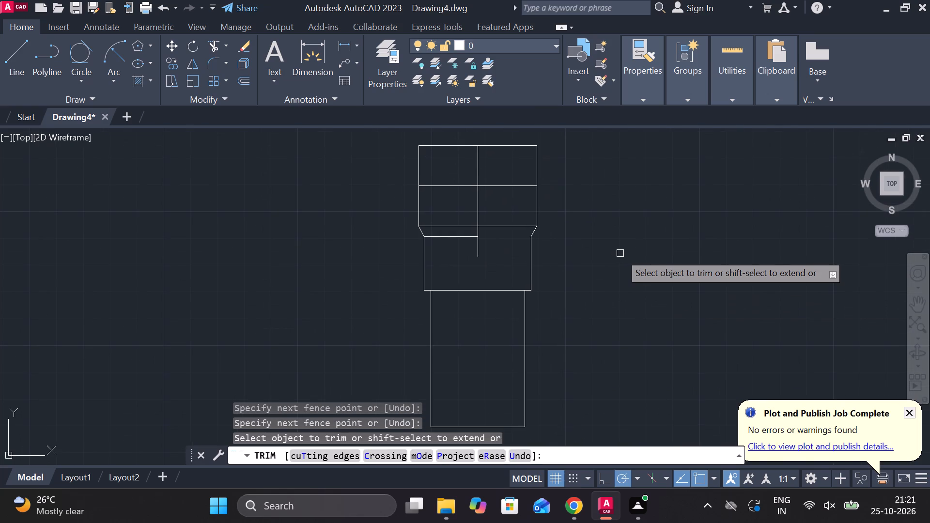
scroll(630, 253, down, 1)
middle_drag(640, 261, 595, 257)
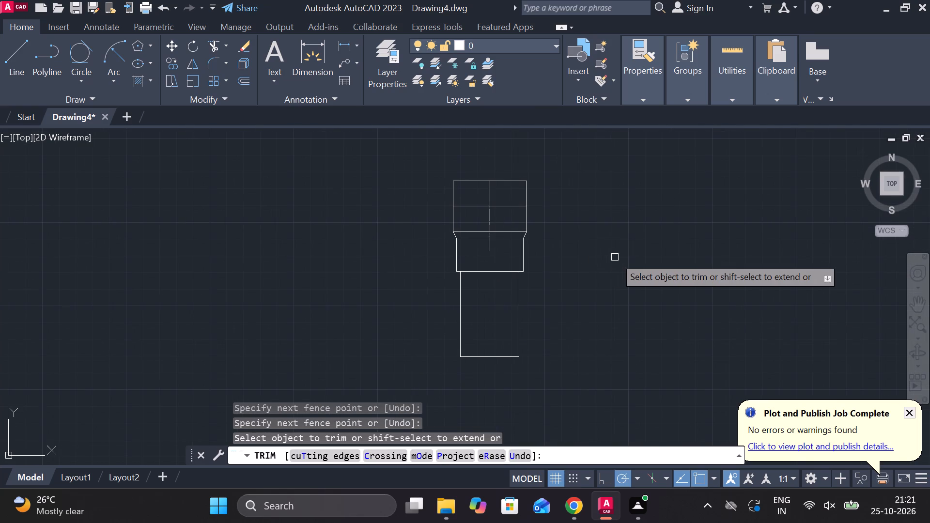
scroll(502, 266, up, 2)
key(Escape)
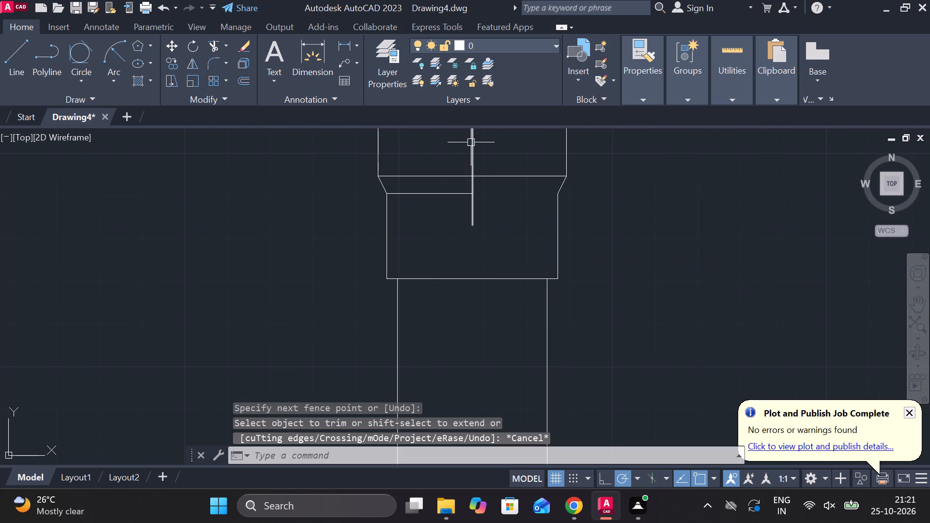
Stretch the centre line's lower end down to the midpoint of the part's bottom edge.
click(473, 142)
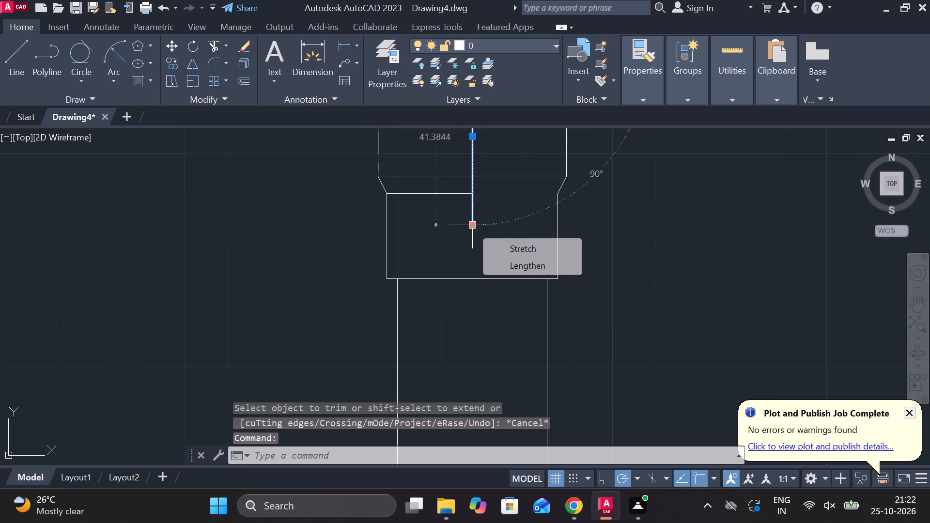
click(475, 228)
middle_drag(477, 294, 465, 137)
click(458, 341)
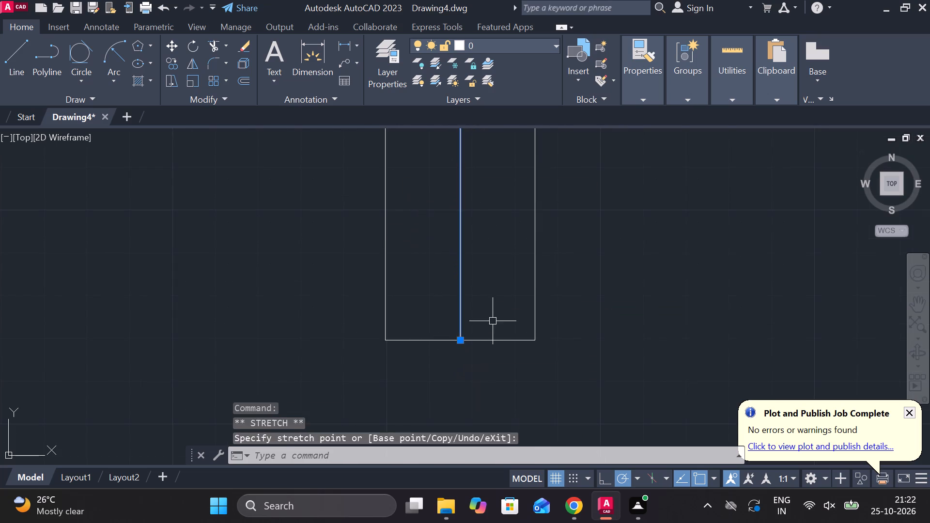
key(Escape)
Trim the line between the middle block and the lower shank between the centre line and the shank's right side.
scroll(476, 258, down, 2)
middle_drag(479, 265, 477, 304)
scroll(466, 253, up, 1)
text(TR)
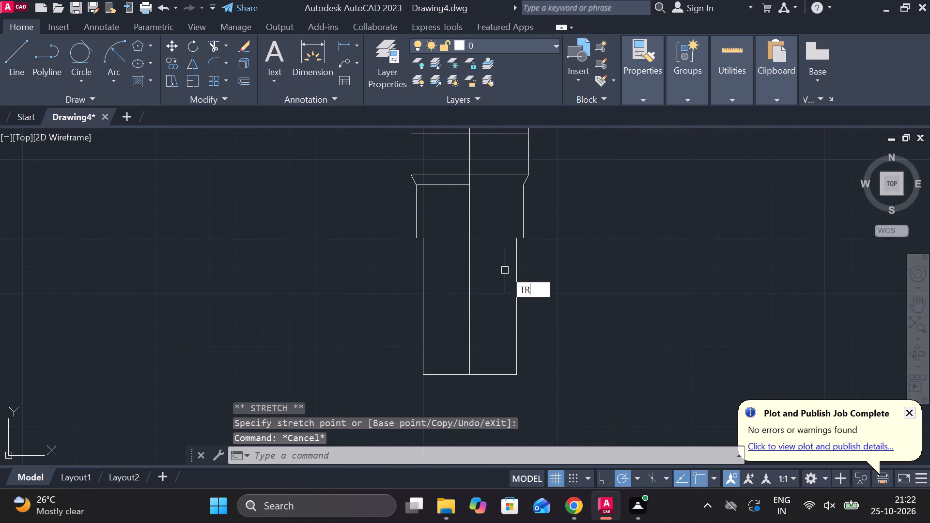
key(space)
click(484, 238)
scroll(562, 236, up, 1)
middle_drag(583, 250, 556, 266)
scroll(551, 267, down, 1)
middle_drag(545, 264, 511, 280)
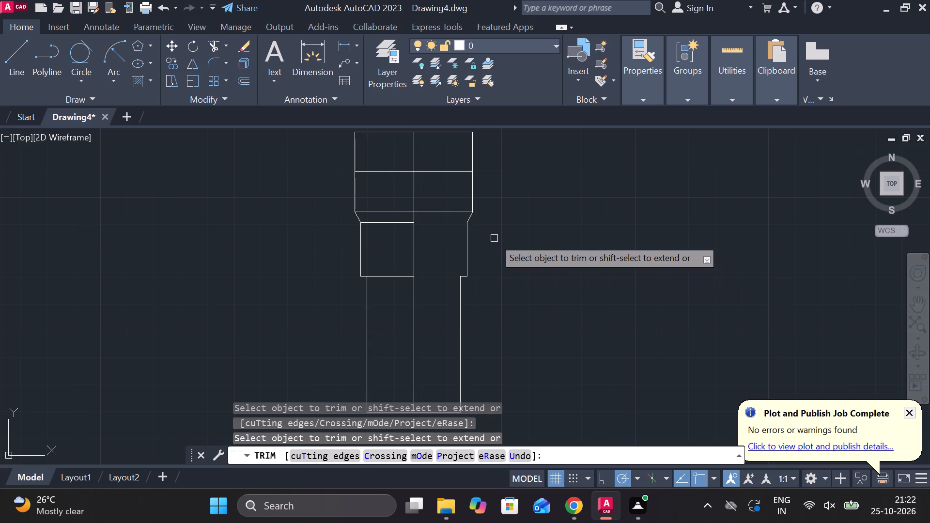
key(Escape)
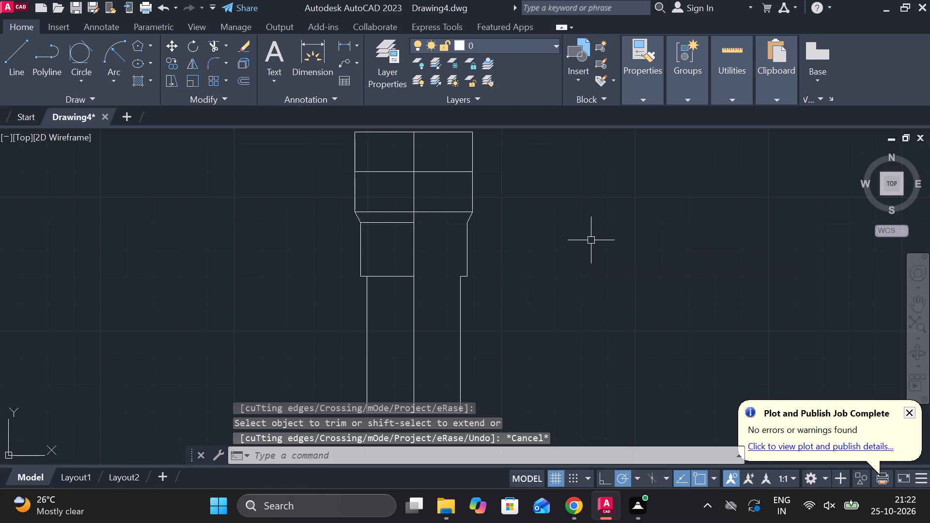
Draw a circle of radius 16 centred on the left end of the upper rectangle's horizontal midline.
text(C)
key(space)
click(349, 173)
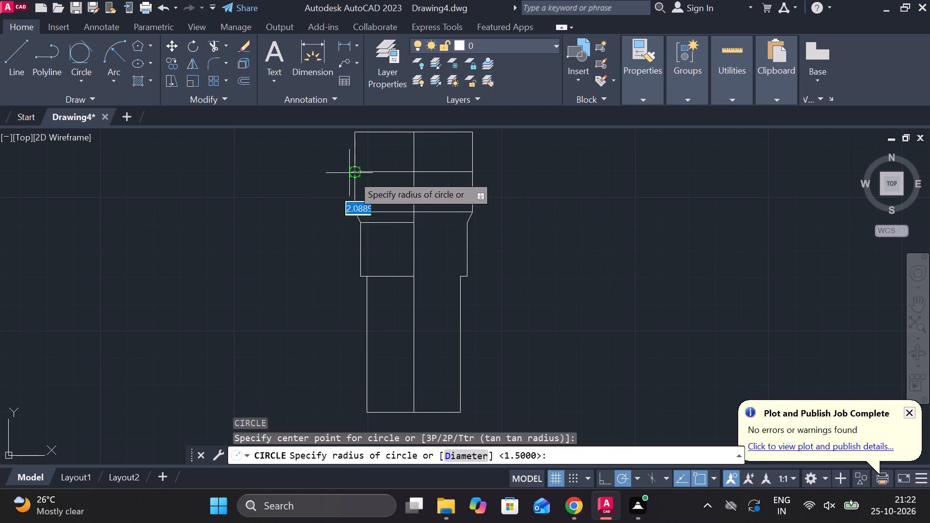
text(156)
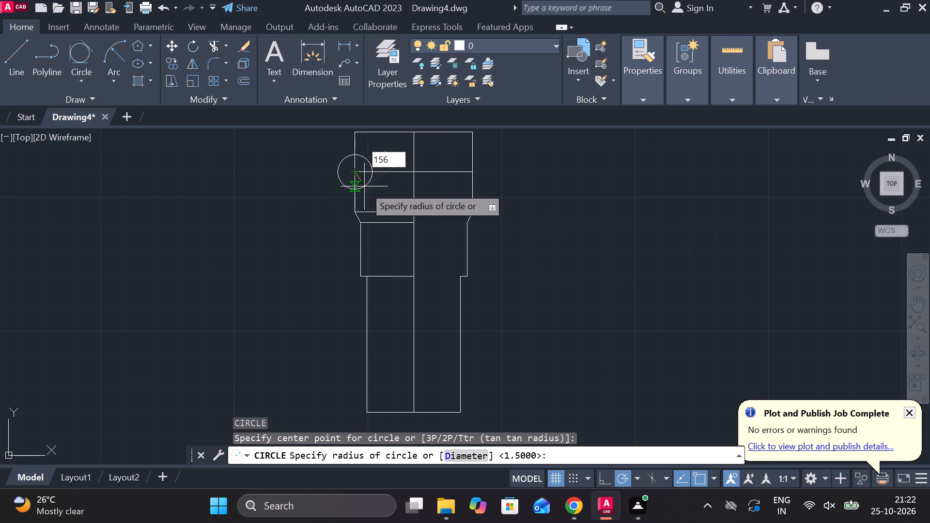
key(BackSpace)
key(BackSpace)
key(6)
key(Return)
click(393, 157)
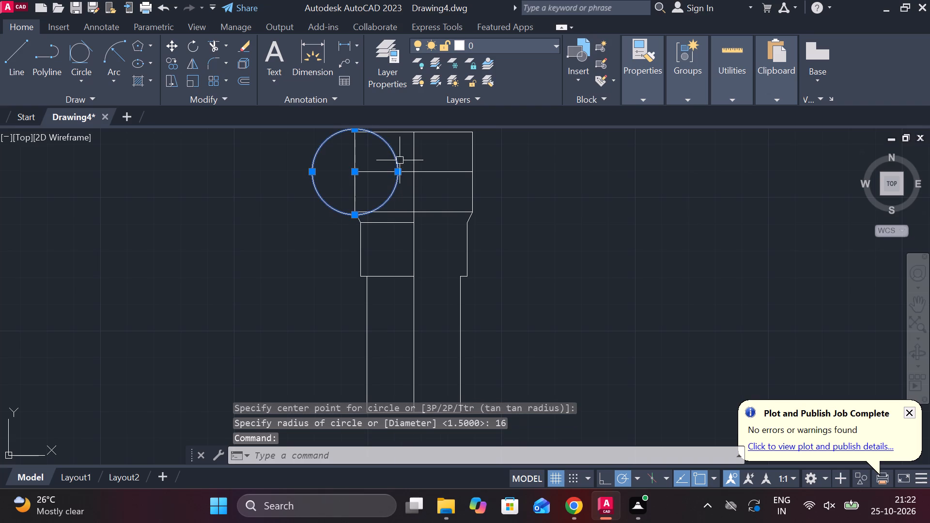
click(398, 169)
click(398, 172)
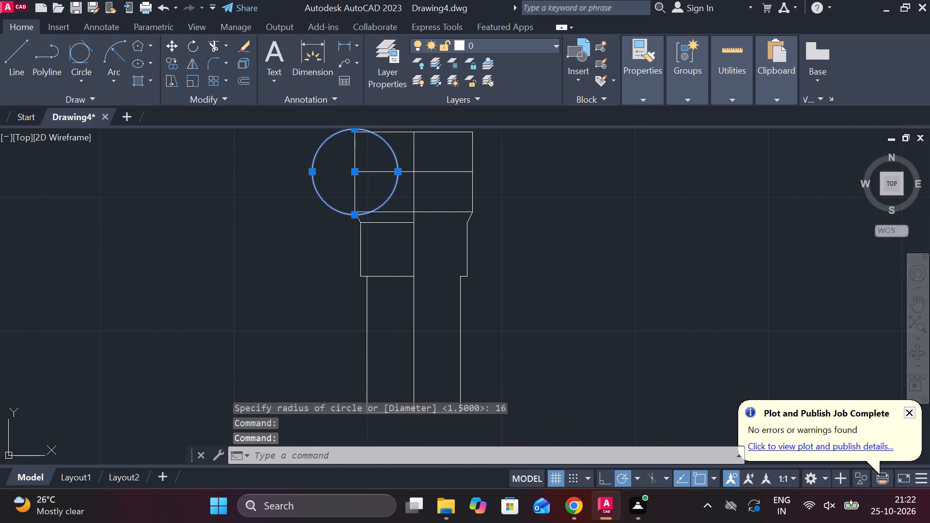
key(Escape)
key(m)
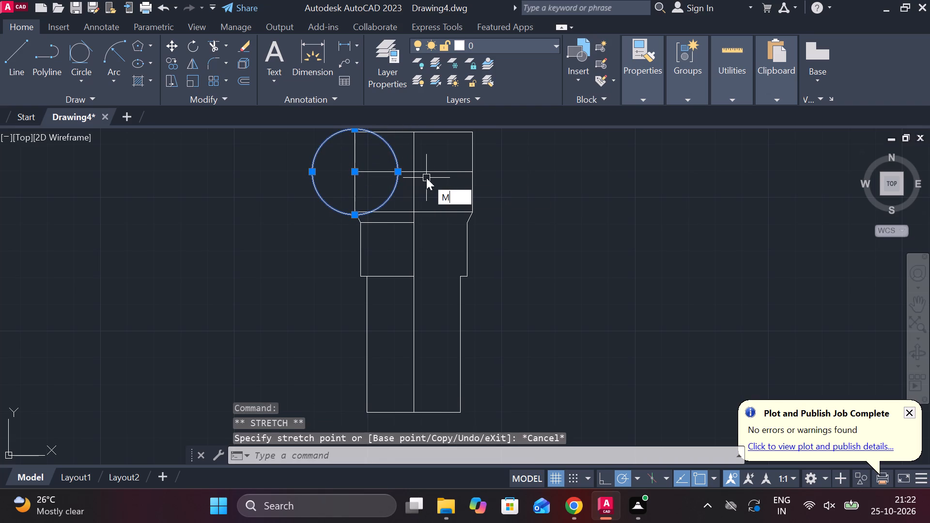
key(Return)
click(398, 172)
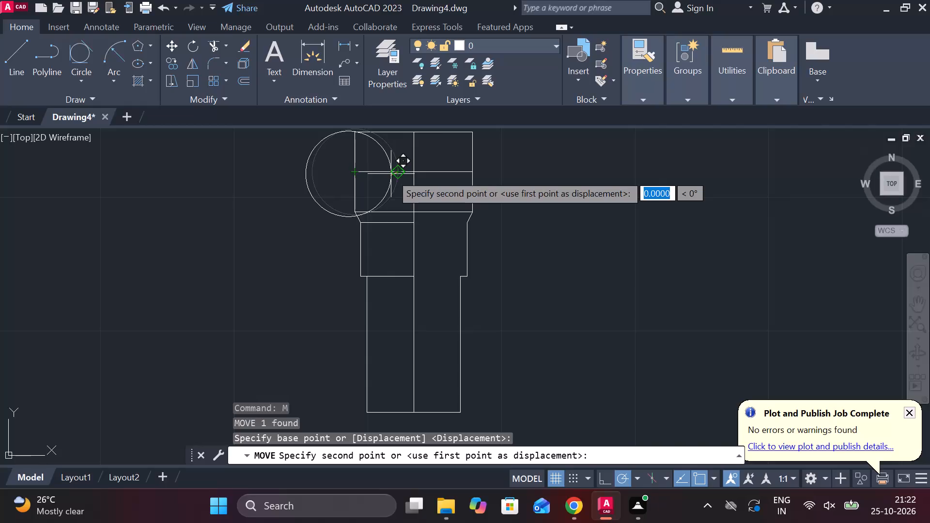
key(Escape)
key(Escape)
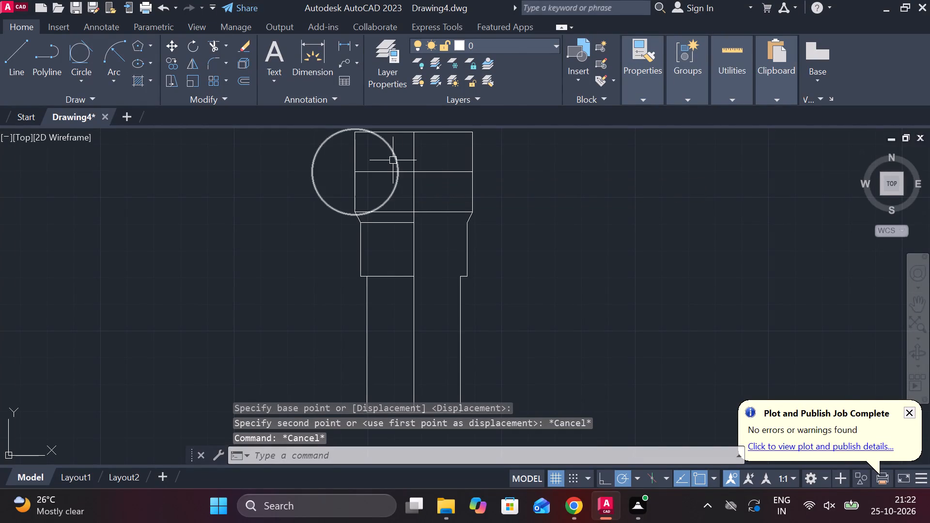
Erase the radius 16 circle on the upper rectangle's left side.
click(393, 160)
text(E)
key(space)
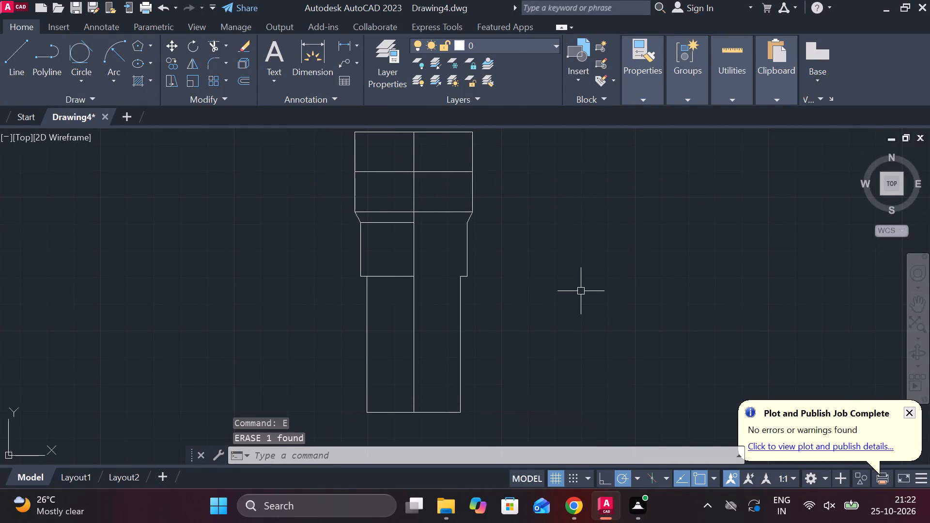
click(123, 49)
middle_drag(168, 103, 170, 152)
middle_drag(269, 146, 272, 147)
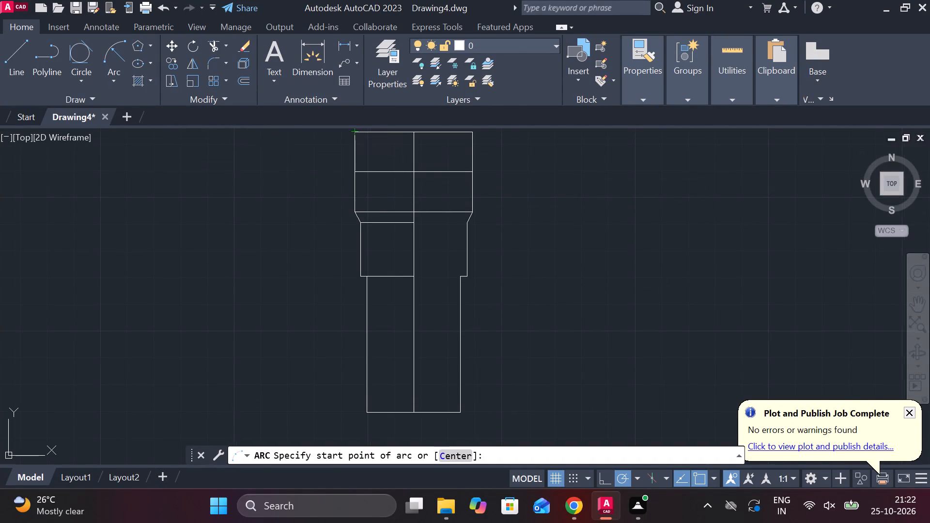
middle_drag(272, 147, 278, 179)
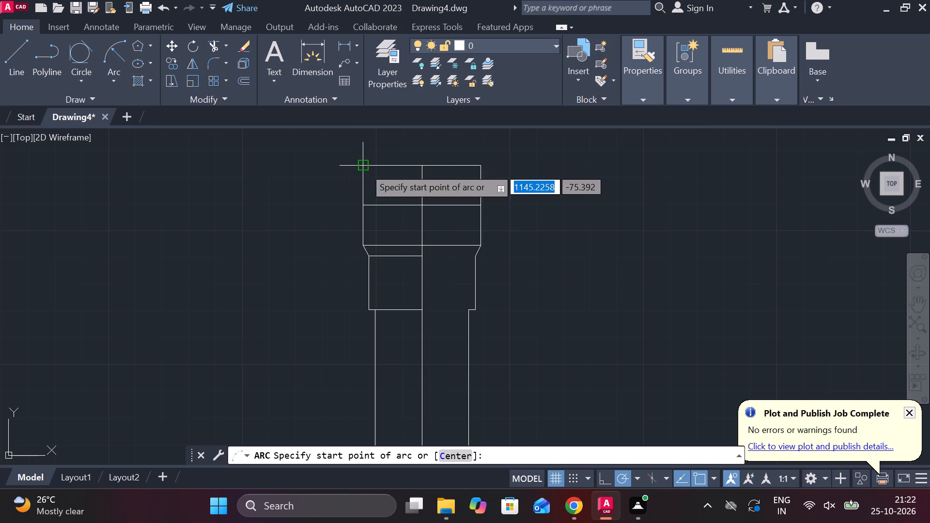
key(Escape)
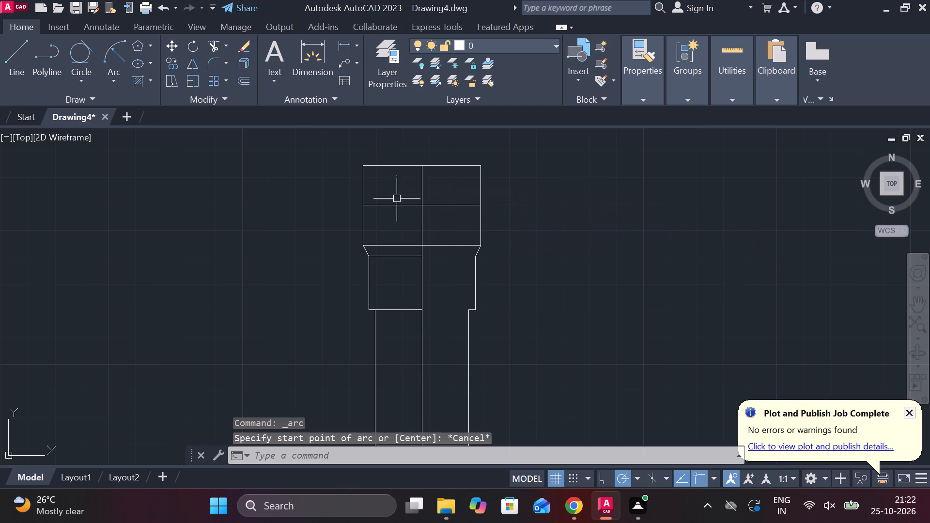
Offset the upper rectangle's horizontal midline by 8 both above and below.
click(396, 204)
key(o)
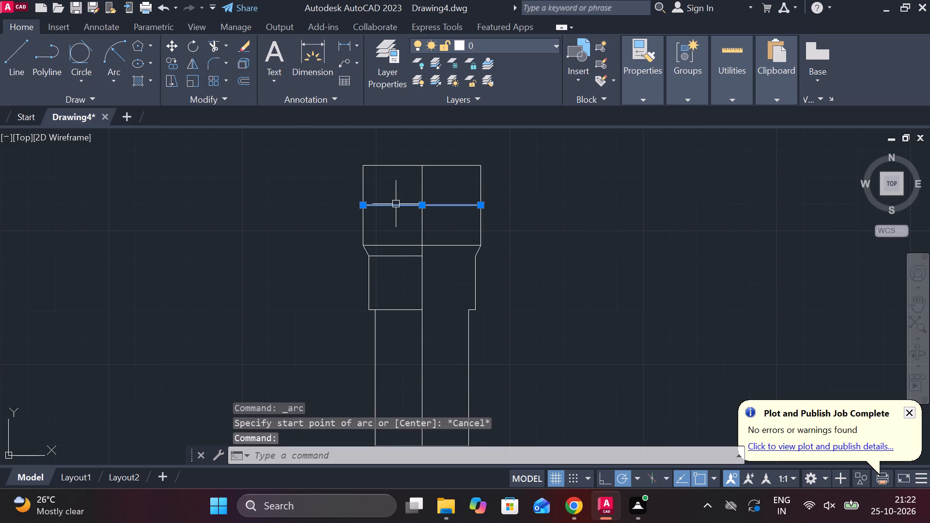
key(Return)
key(Return)
key(8)
key(Return)
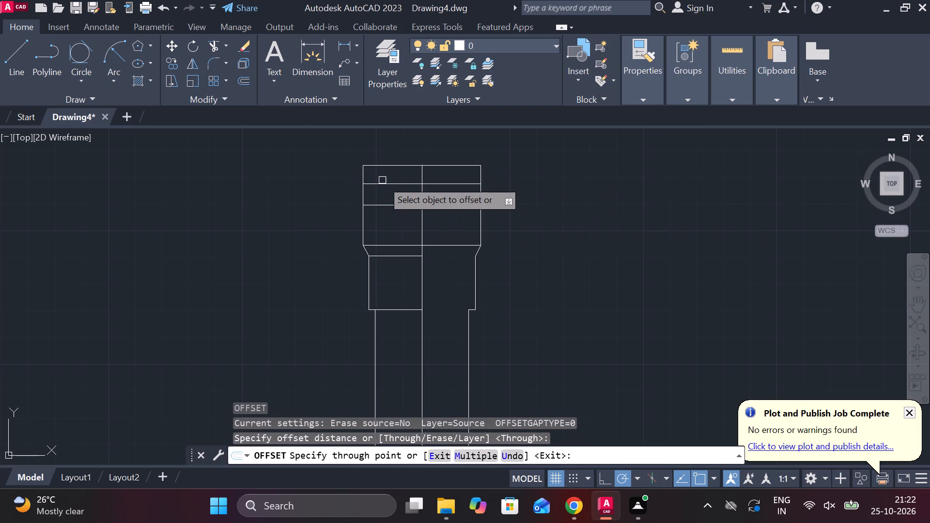
click(389, 207)
key(8)
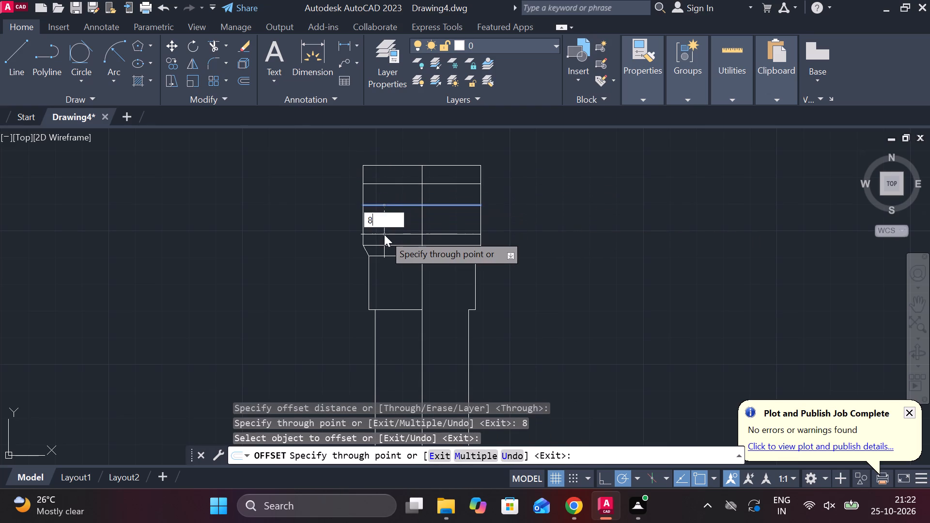
key(Return)
key(Escape)
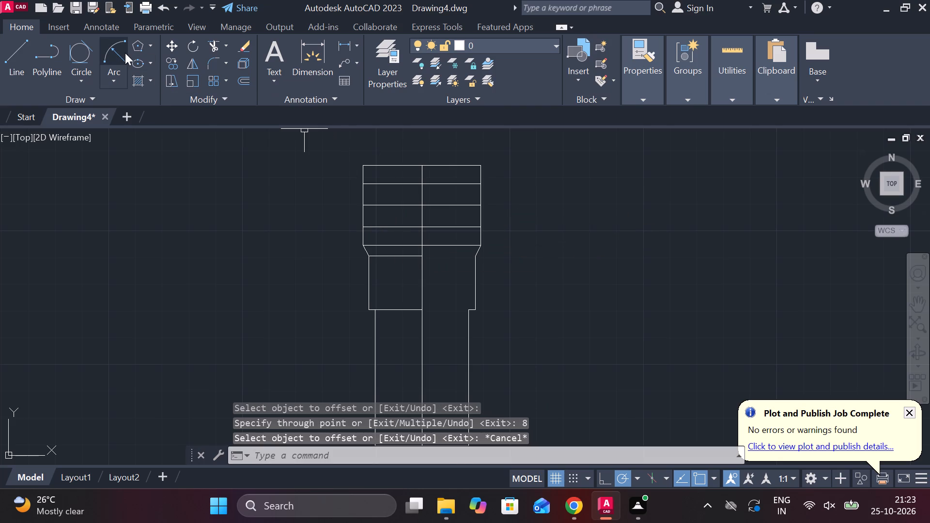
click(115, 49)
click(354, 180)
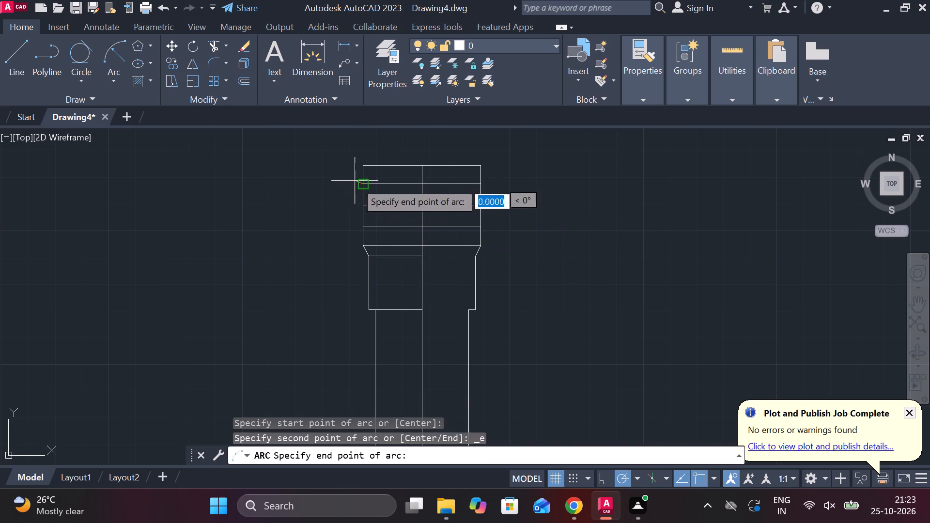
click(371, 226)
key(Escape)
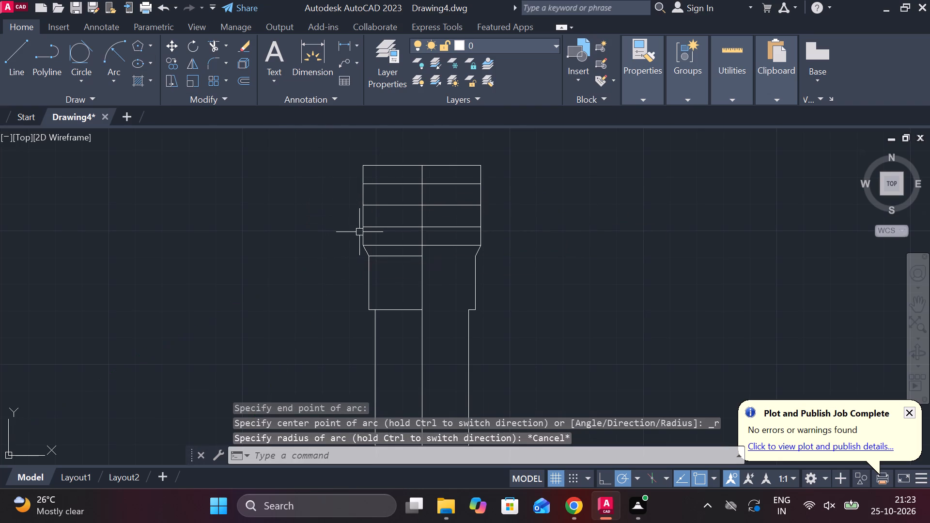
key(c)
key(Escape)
Draw a three-point arc from the lower offset line's left end through the upper offset line's left end, ending 16 farther out.
key(space)
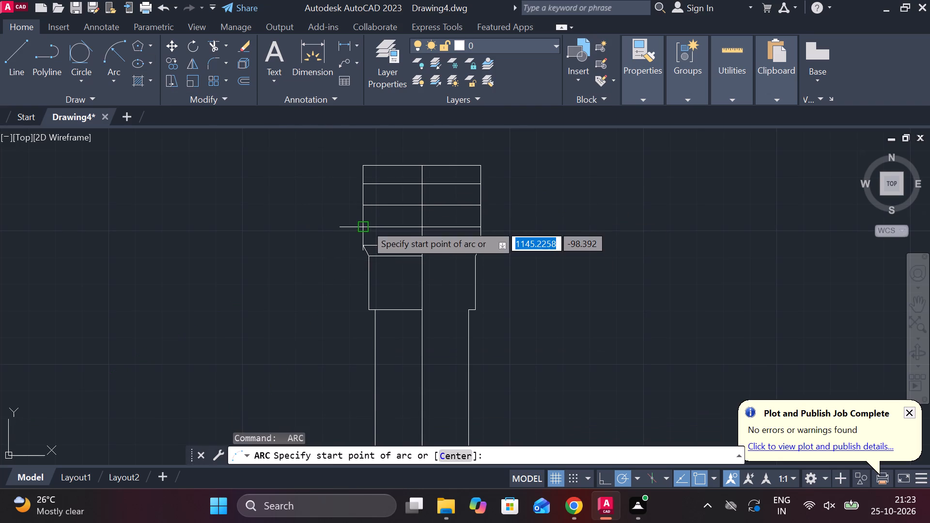
click(365, 226)
click(365, 182)
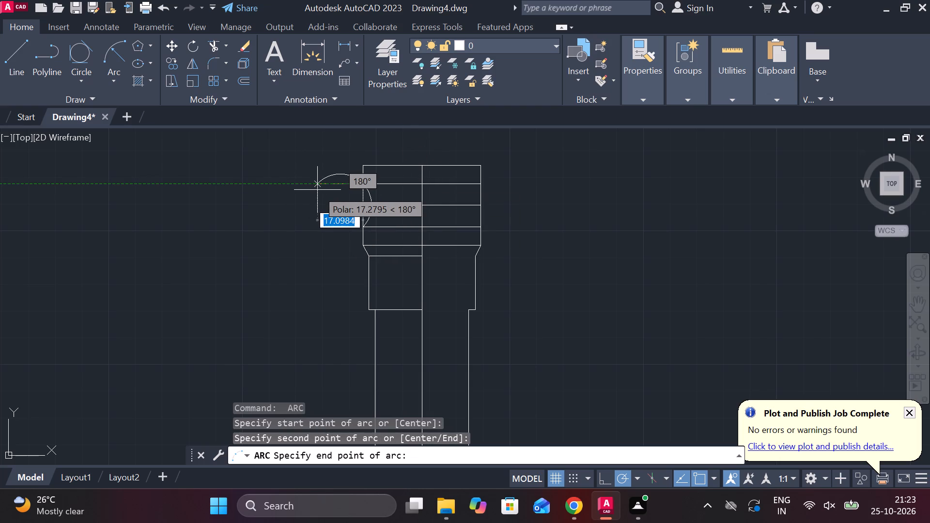
scroll(334, 210, up, 2)
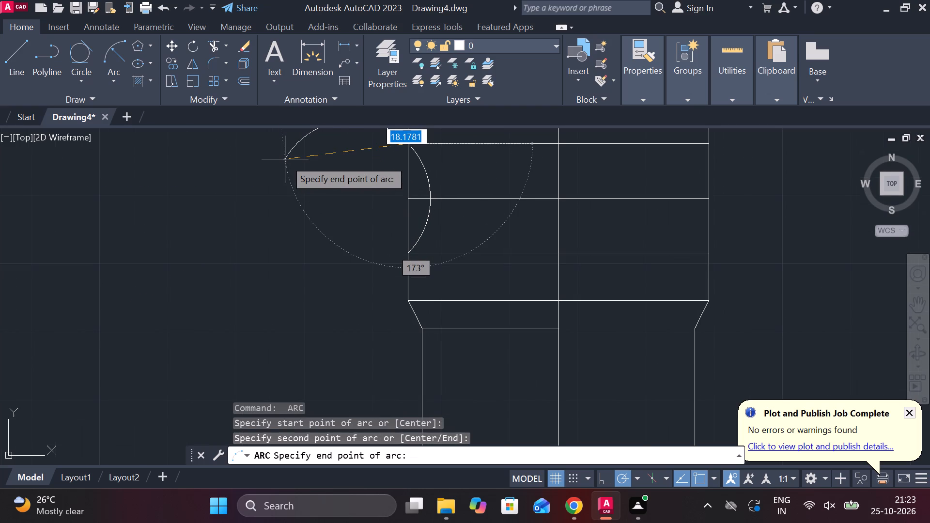
text(16)
key(Return)
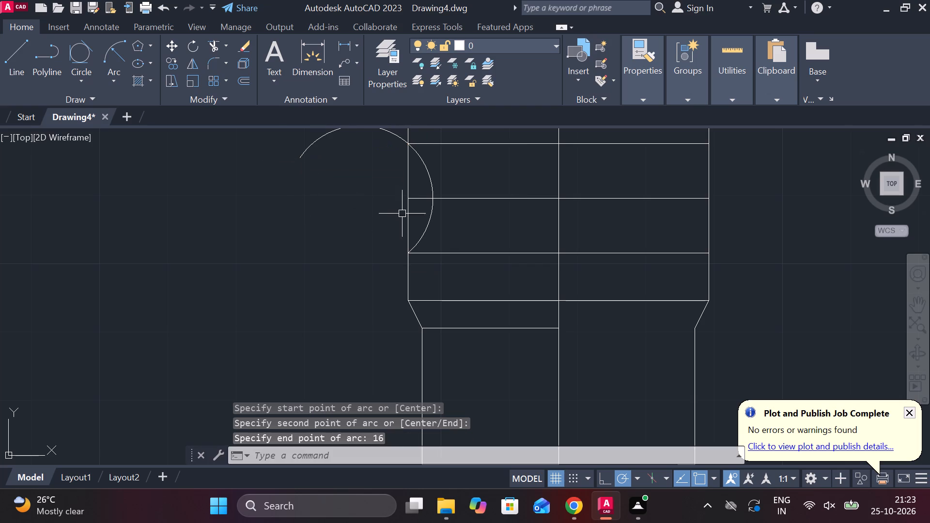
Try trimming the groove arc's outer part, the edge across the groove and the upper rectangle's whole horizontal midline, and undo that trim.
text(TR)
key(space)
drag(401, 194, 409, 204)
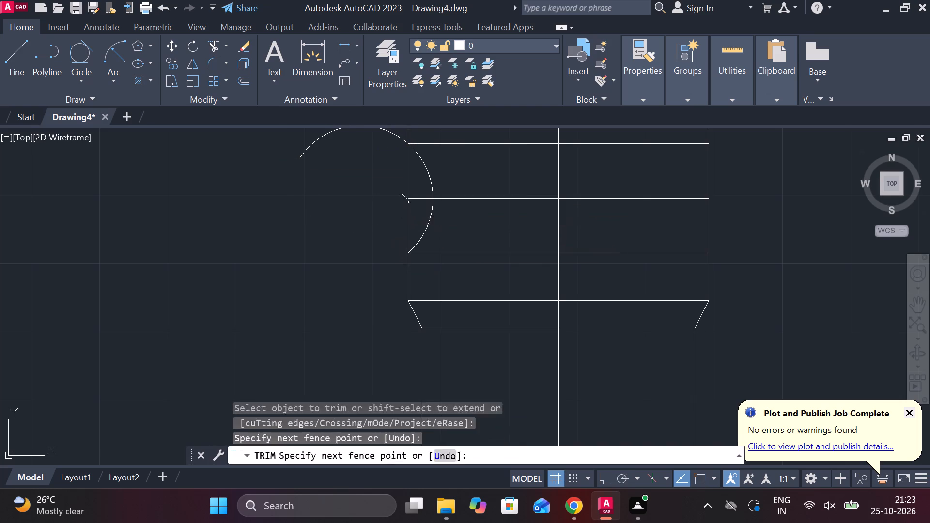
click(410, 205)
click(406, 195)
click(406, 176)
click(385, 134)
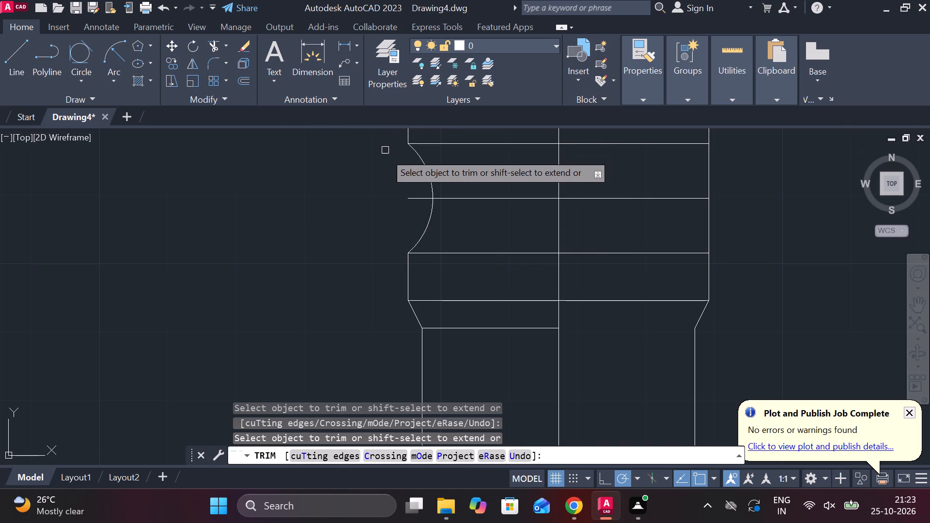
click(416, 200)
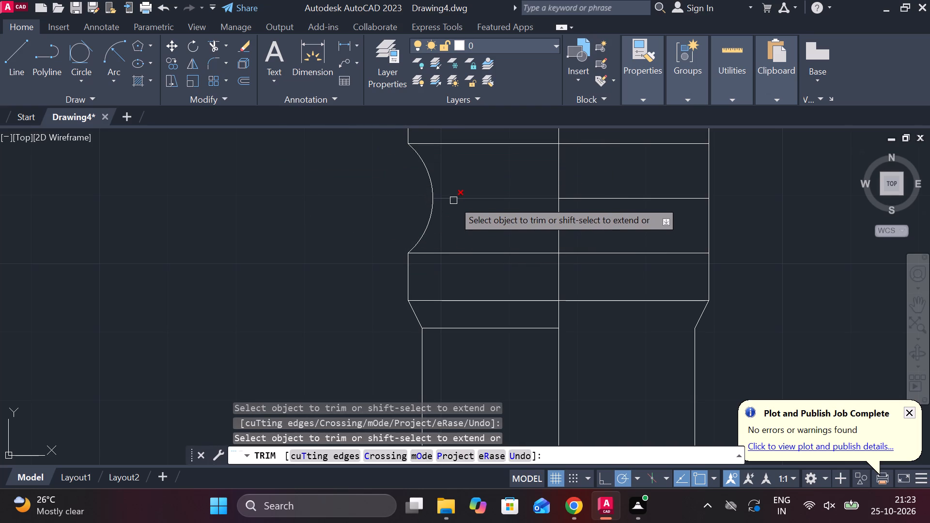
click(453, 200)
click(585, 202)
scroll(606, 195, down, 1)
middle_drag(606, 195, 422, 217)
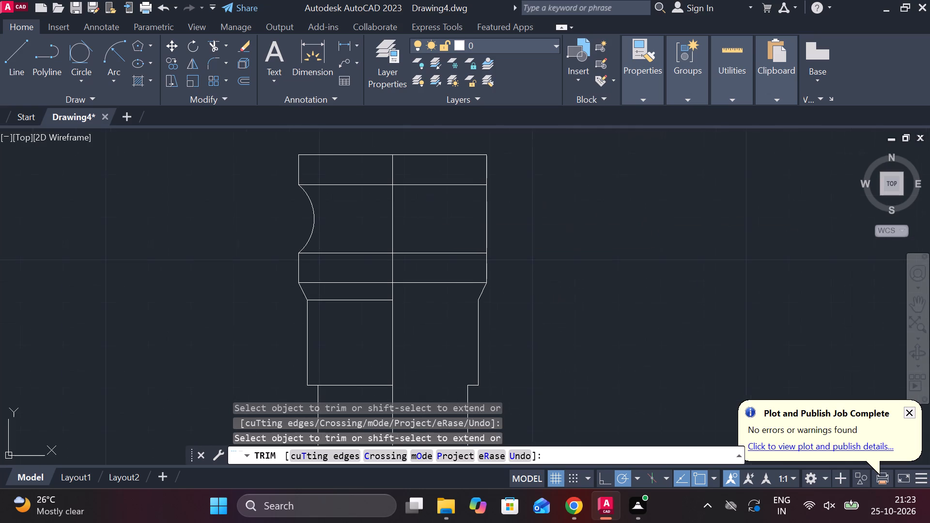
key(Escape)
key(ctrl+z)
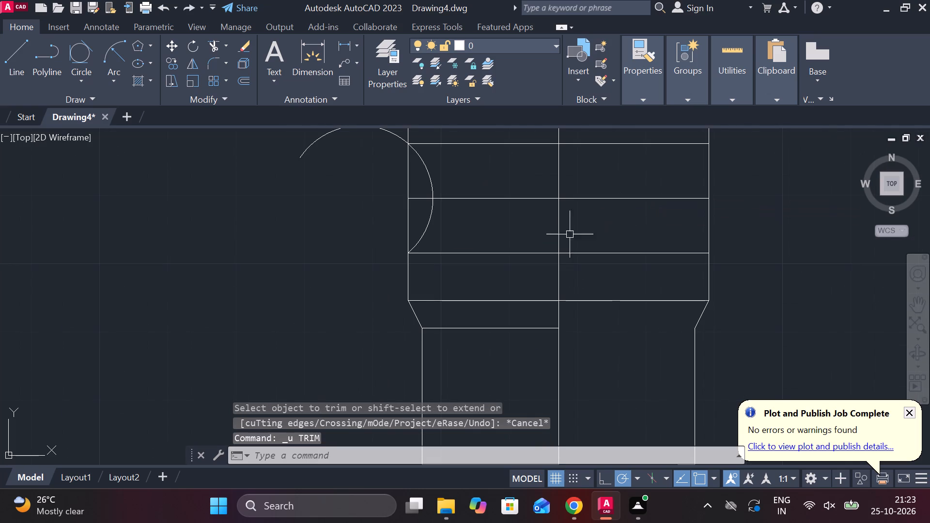
Trim the arc outside the upper rectangle, plus the left edge and midline stub inside the groove, keeping the remaining midline.
text(TR)
key(space)
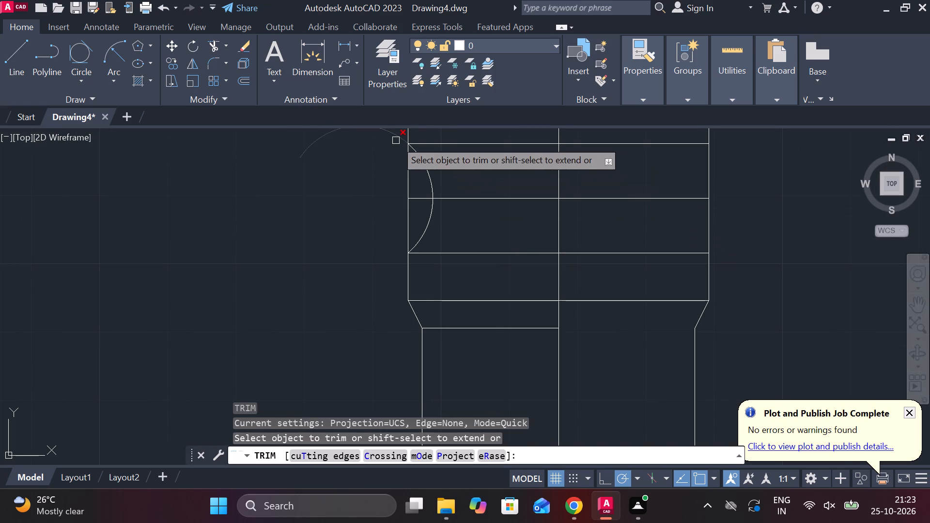
click(396, 140)
click(410, 168)
drag(416, 185, 398, 225)
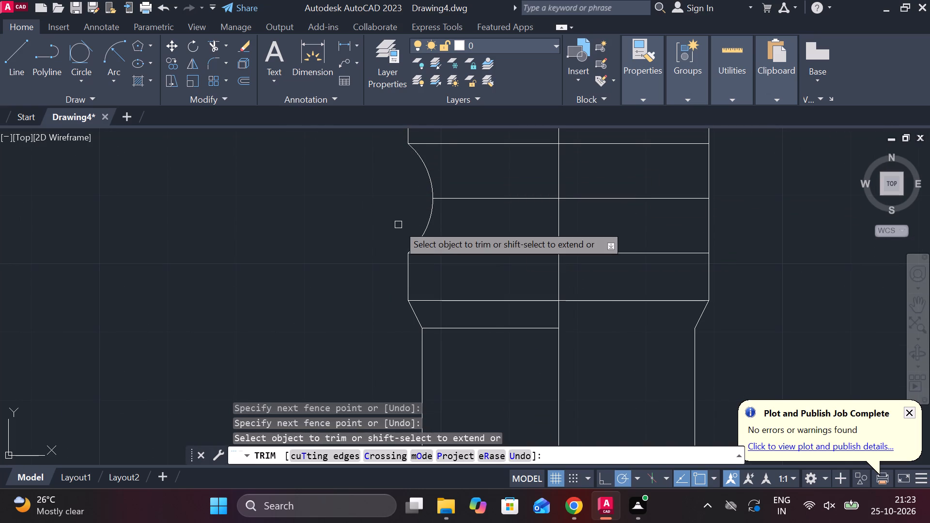
scroll(398, 225, down, 1)
middle_drag(620, 236, 500, 225)
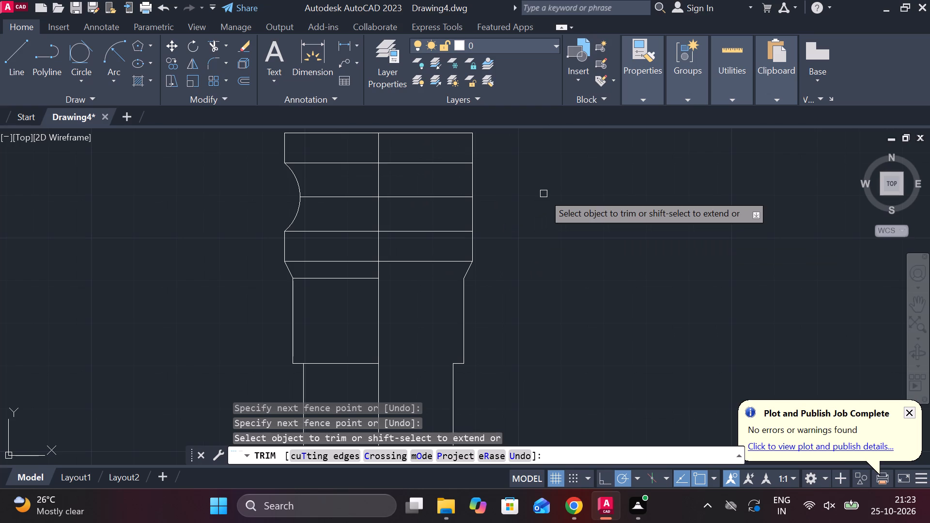
scroll(501, 172, up, 1)
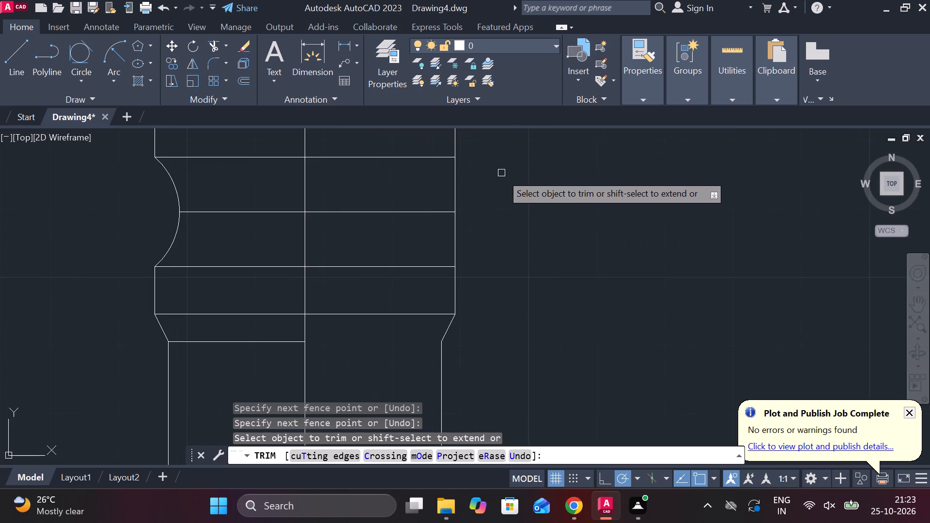
key(Escape)
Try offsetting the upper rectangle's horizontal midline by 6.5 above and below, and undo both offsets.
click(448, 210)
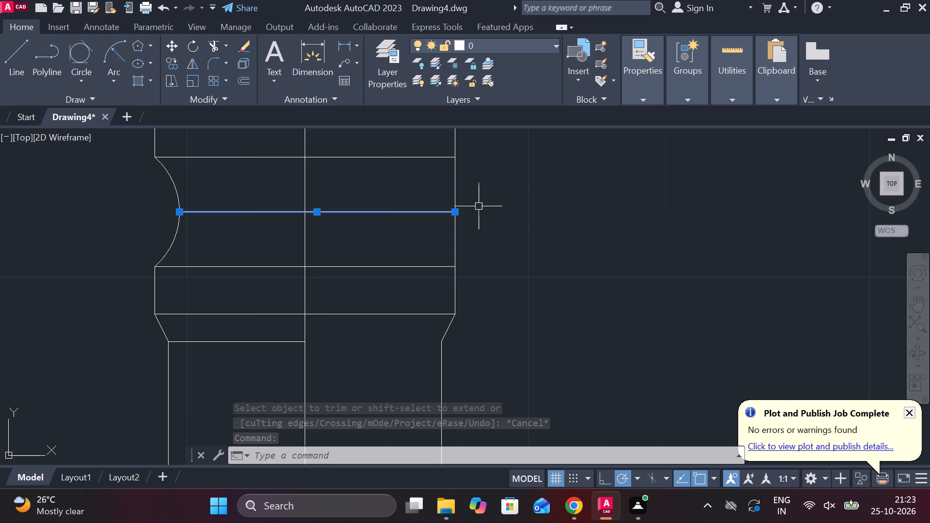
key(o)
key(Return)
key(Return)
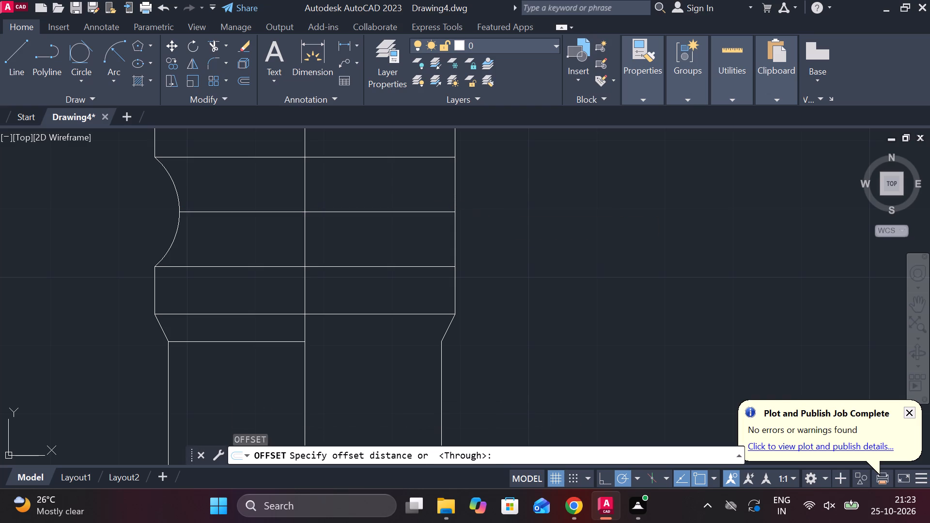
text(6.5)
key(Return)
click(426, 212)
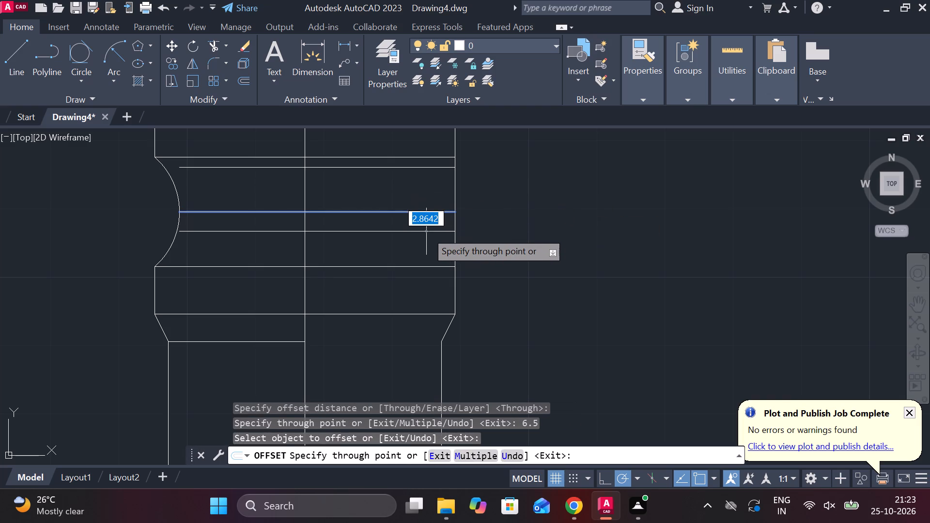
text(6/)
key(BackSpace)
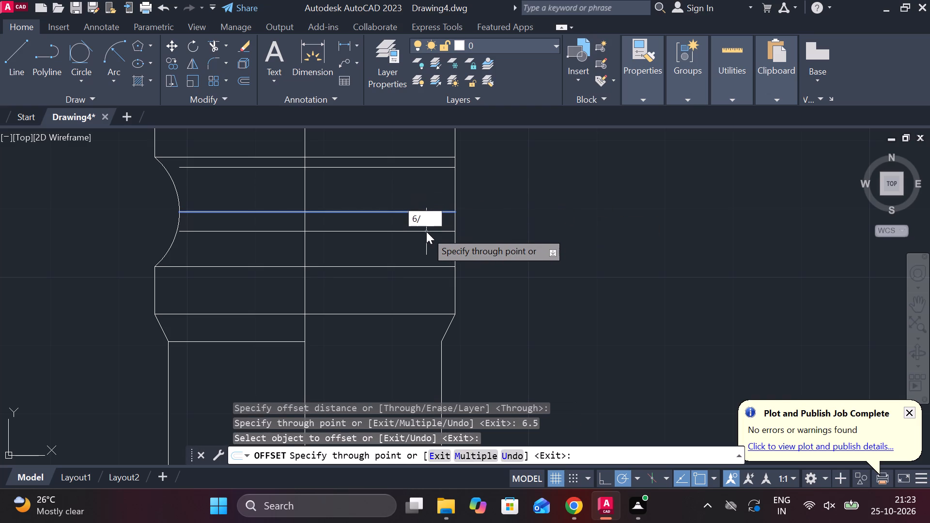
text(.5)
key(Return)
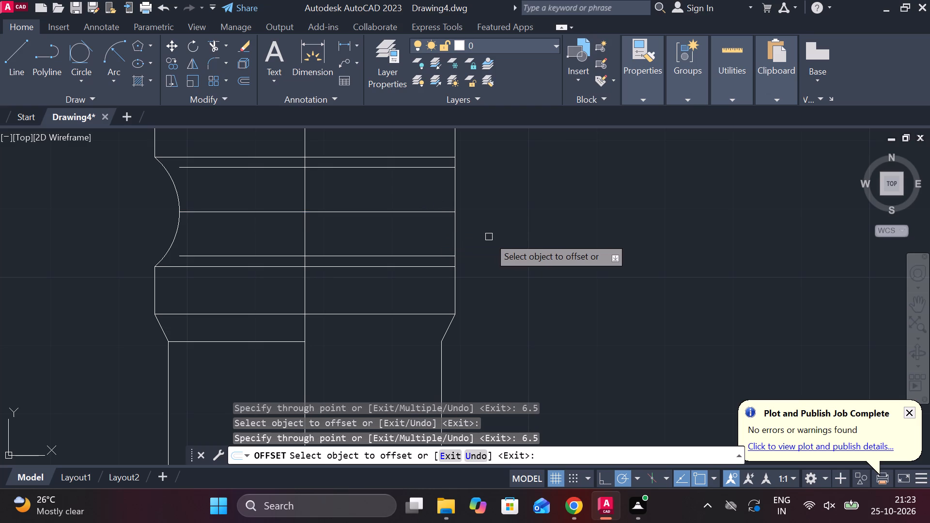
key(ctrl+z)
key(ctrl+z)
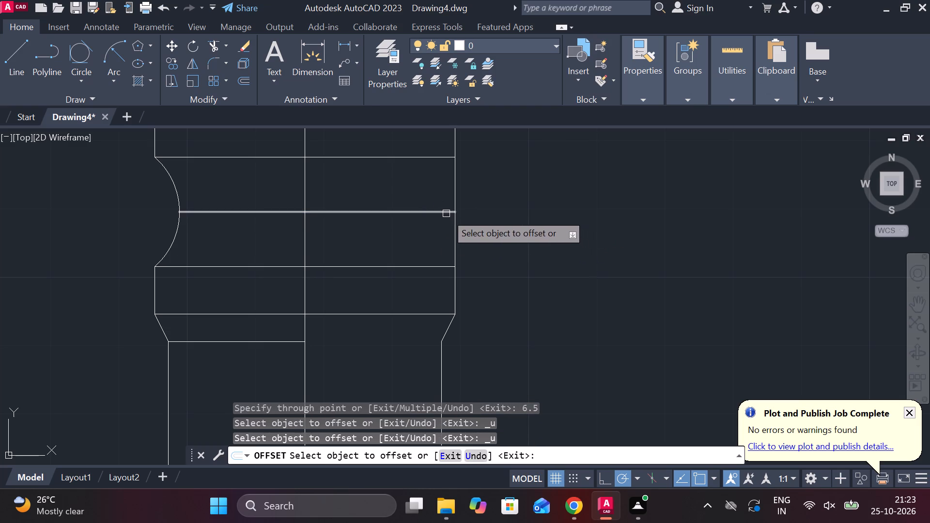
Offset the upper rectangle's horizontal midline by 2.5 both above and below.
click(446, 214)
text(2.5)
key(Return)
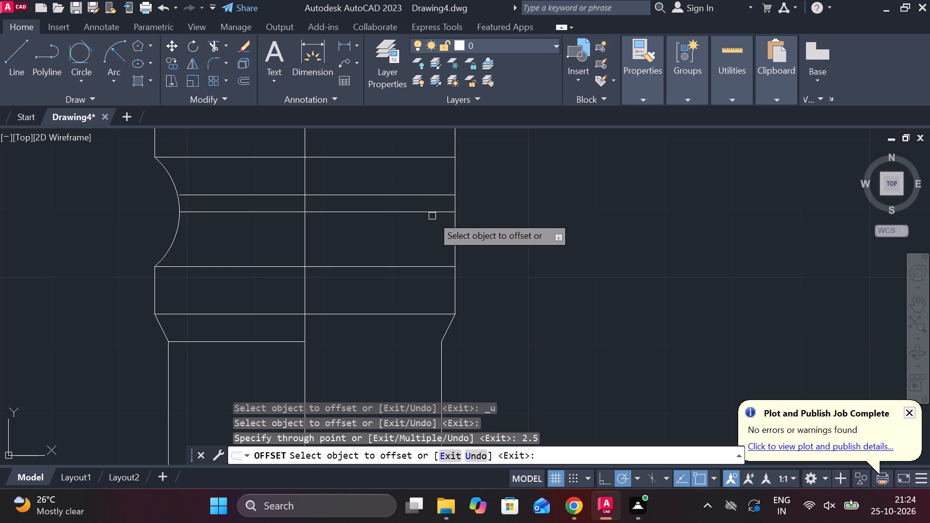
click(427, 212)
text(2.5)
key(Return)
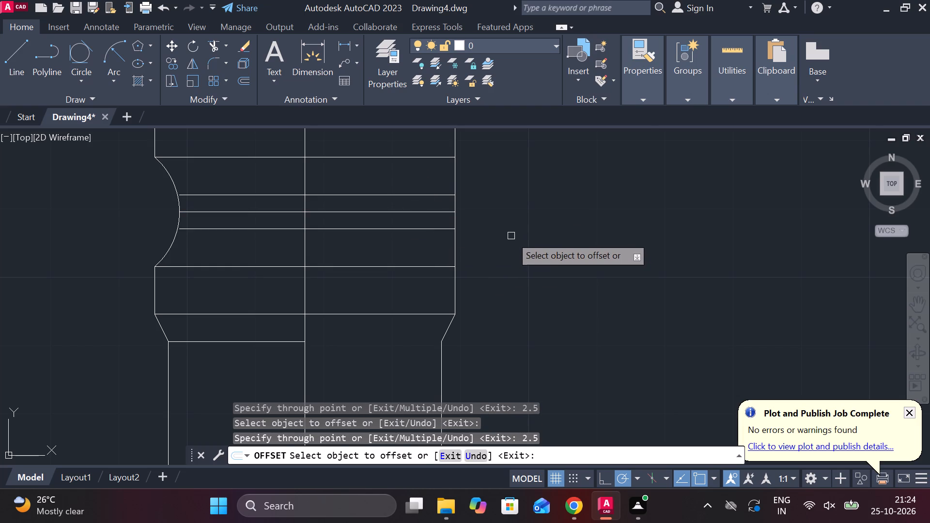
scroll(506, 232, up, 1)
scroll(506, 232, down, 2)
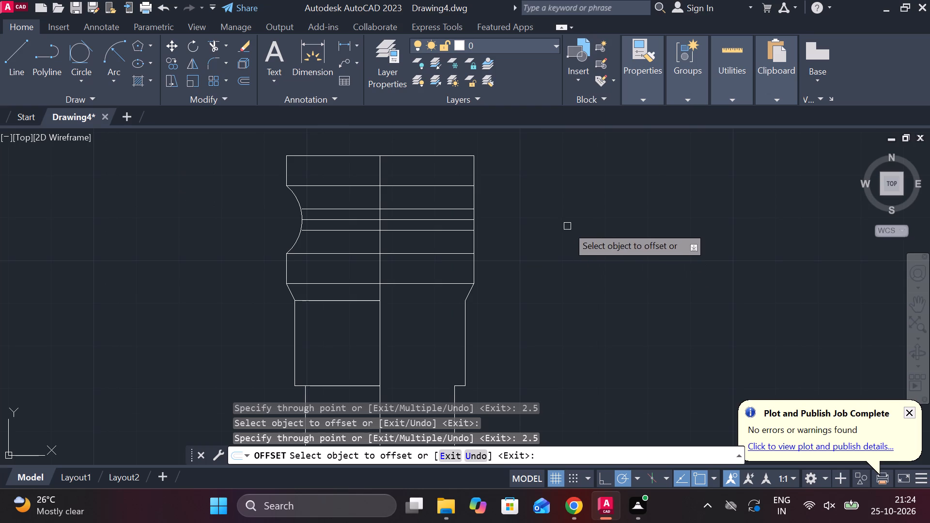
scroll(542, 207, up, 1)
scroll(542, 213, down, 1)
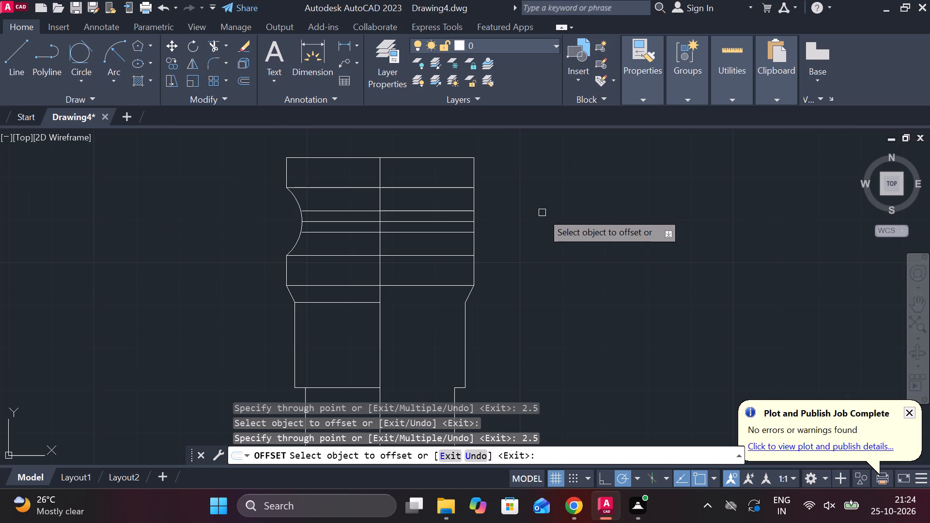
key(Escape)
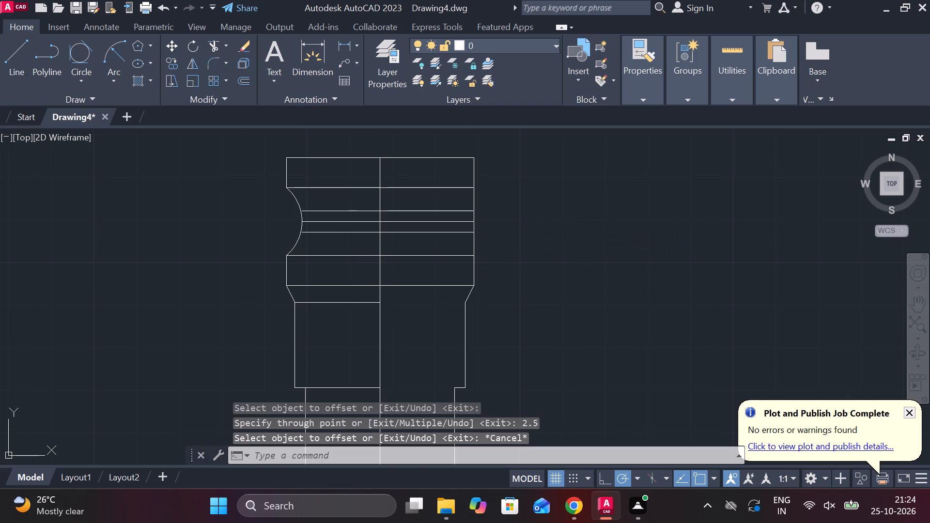
Erase the two horizontal construction lines passing through the ends of the groove arc.
click(342, 253)
click(327, 186)
text(E)
key(space)
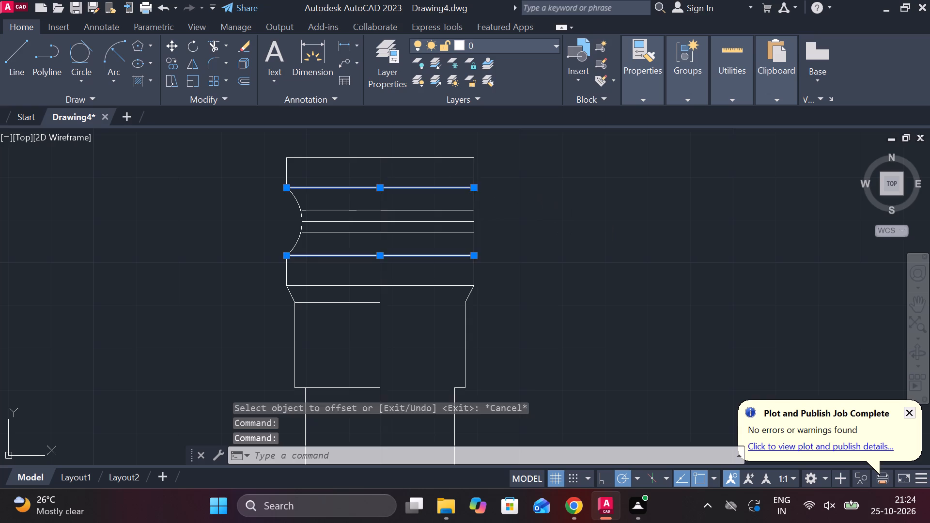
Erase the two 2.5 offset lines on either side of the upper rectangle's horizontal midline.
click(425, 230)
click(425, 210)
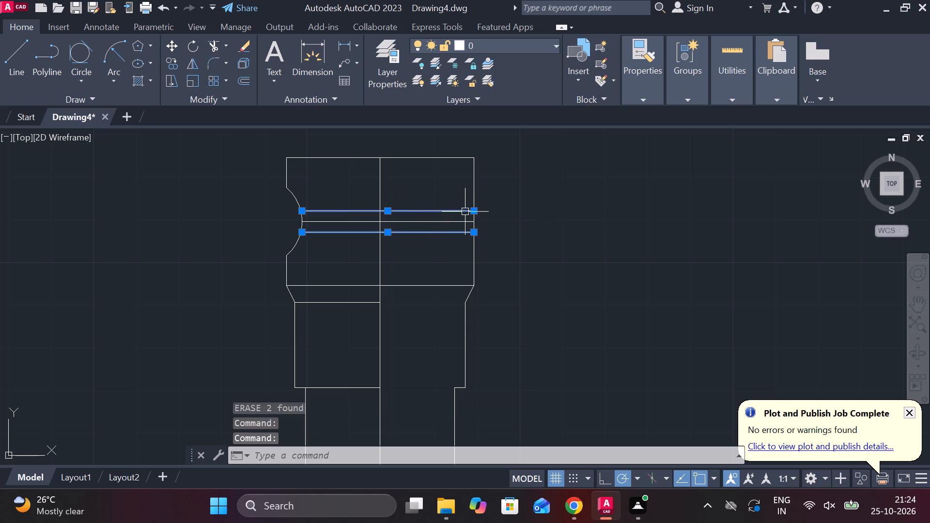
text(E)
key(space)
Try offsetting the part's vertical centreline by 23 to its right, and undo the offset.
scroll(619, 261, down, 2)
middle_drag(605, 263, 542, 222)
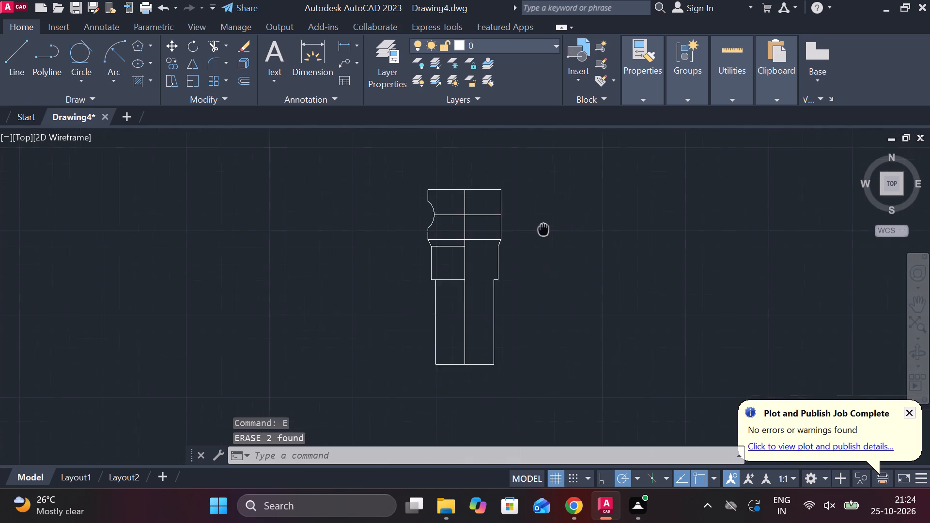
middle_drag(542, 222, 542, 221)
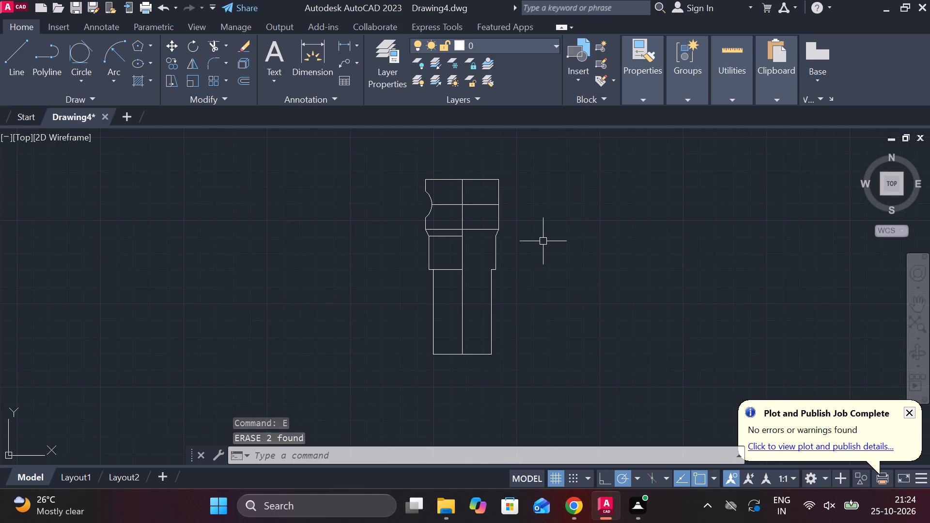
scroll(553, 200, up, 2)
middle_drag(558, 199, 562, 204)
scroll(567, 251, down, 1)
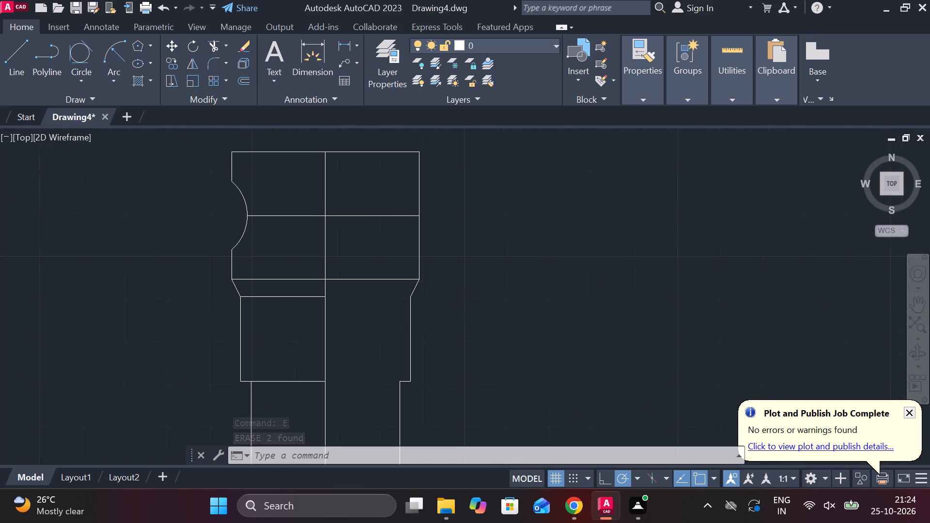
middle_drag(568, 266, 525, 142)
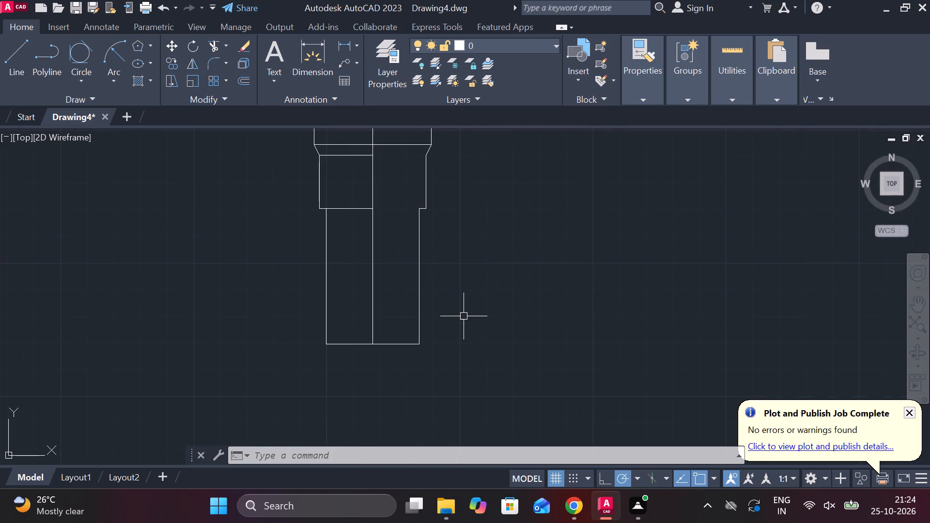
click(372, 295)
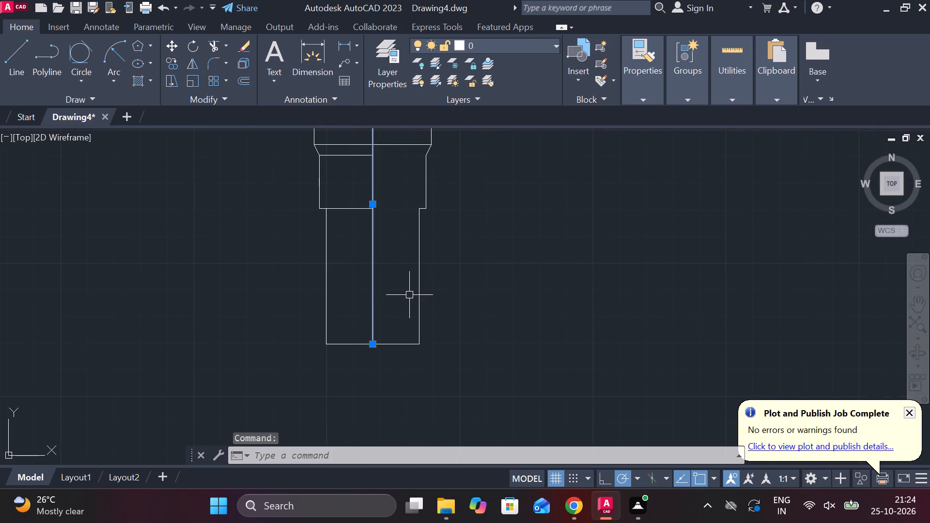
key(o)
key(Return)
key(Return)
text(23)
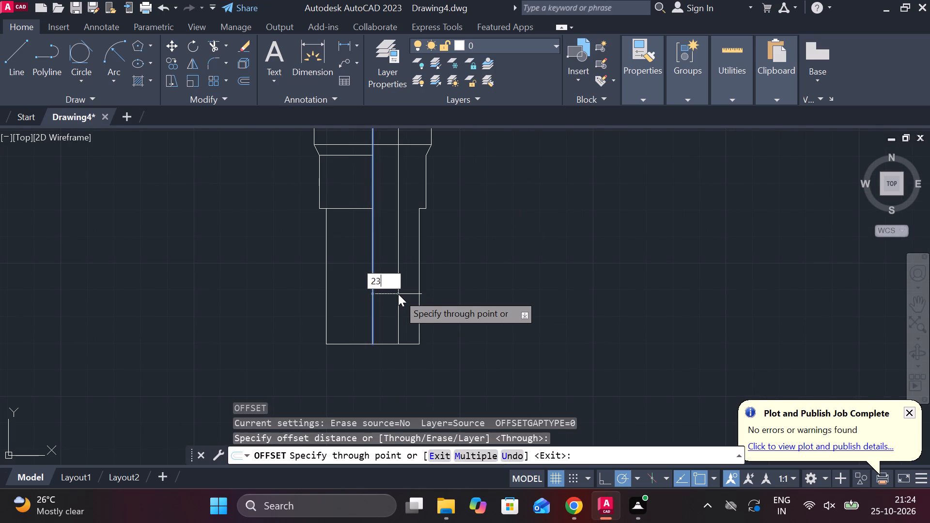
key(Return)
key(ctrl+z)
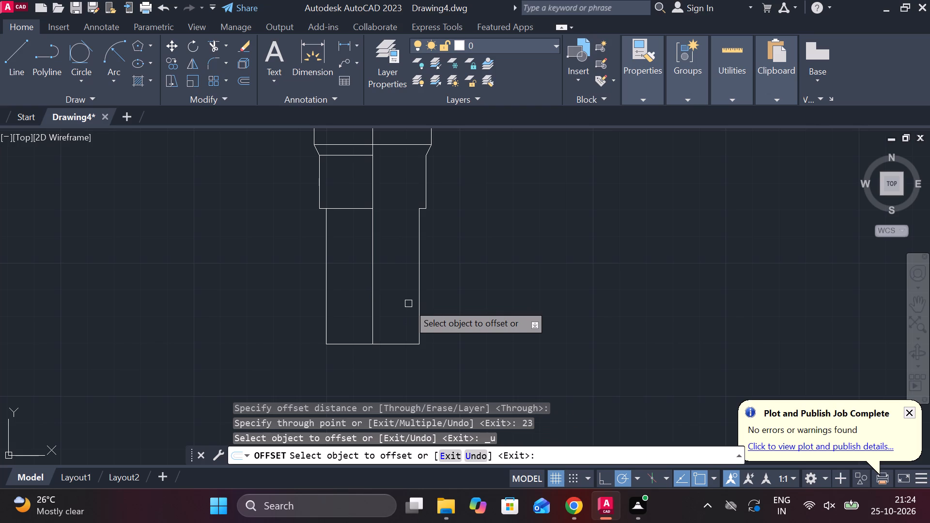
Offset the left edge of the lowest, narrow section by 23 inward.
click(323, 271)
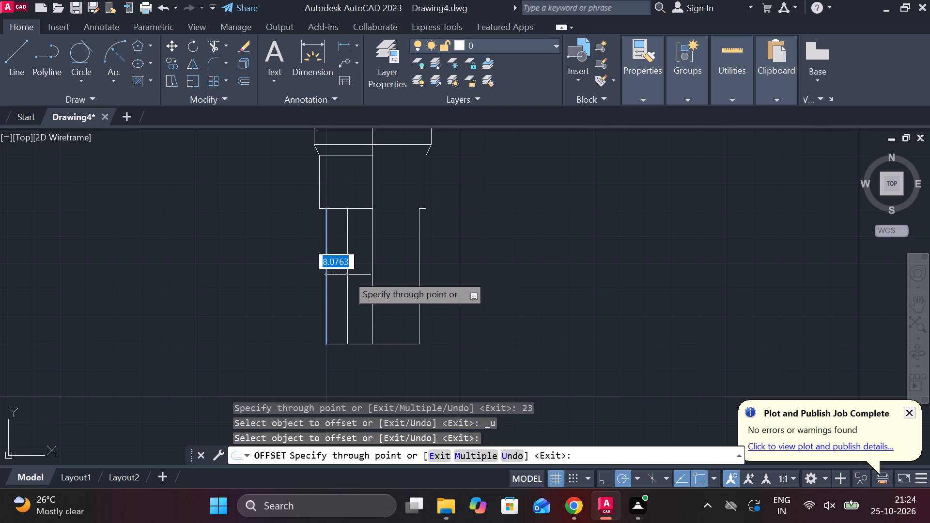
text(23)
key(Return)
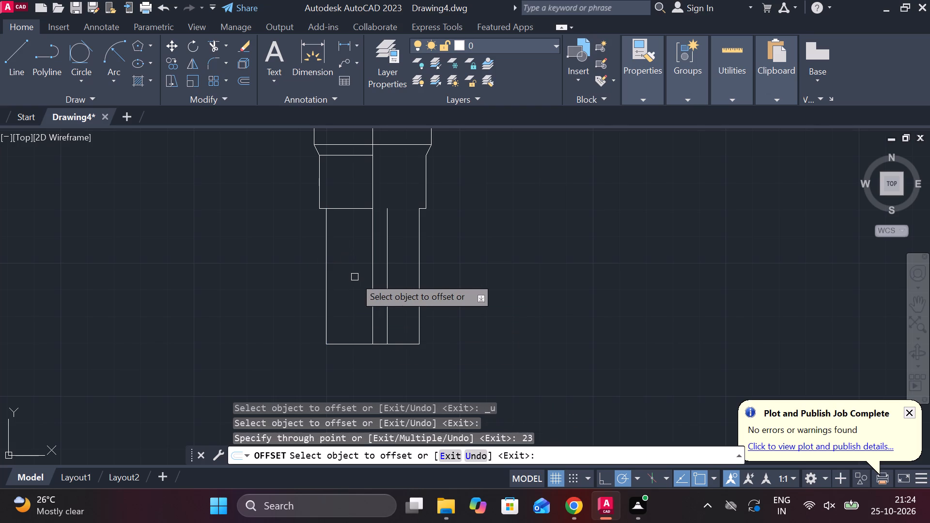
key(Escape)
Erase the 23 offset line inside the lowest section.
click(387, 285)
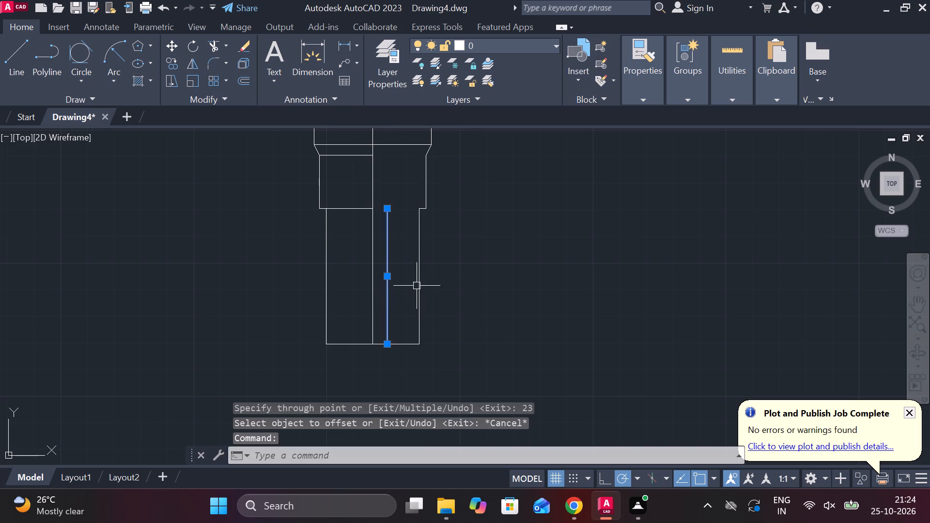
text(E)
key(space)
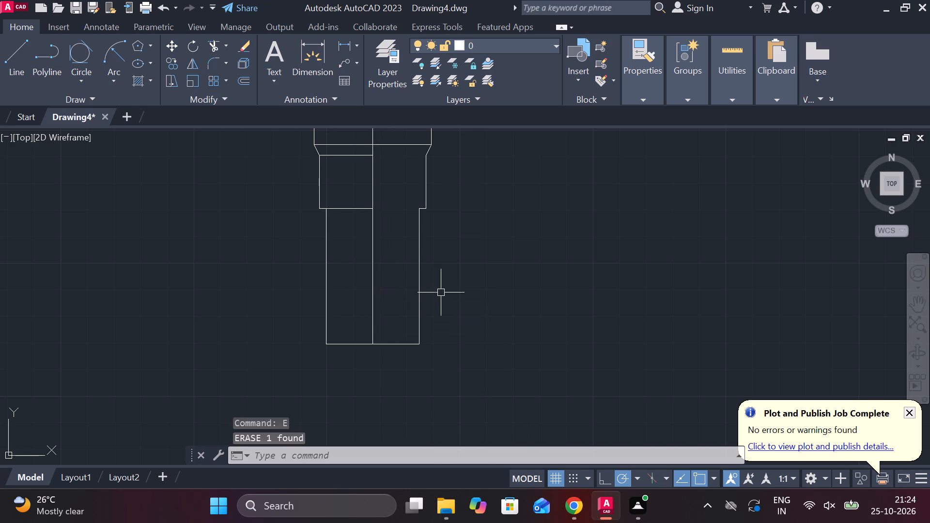
Offset the part's vertical centreline by 12 to its right for the inner bore line.
click(374, 270)
key(o)
key(Return)
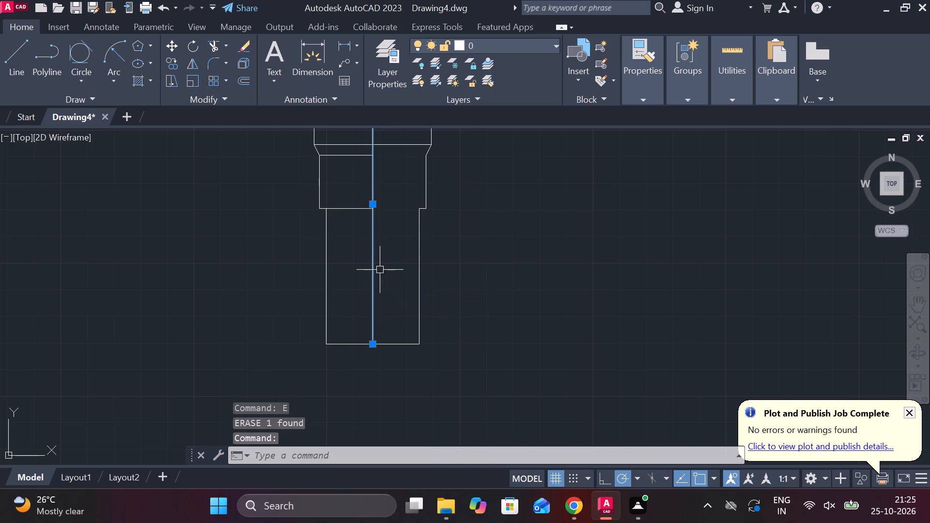
key(Return)
scroll(407, 272, up, 1)
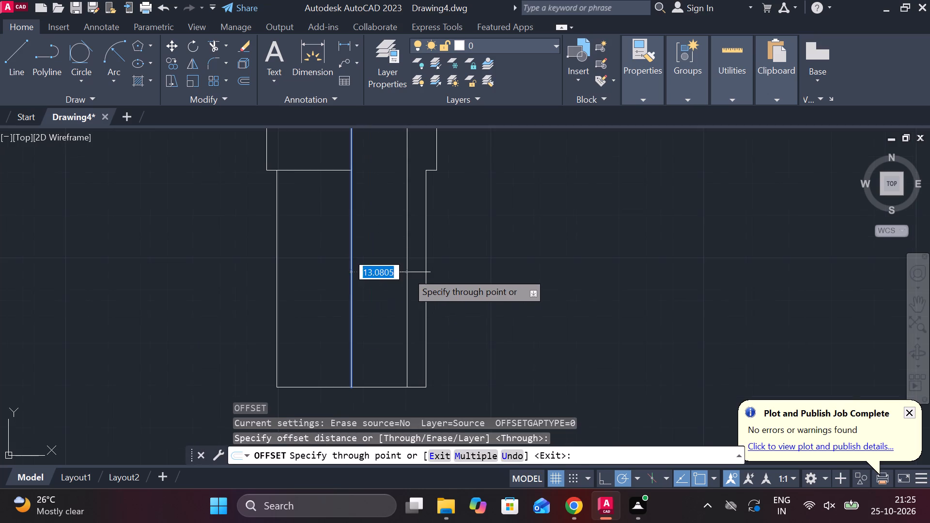
text(12)
key(Return)
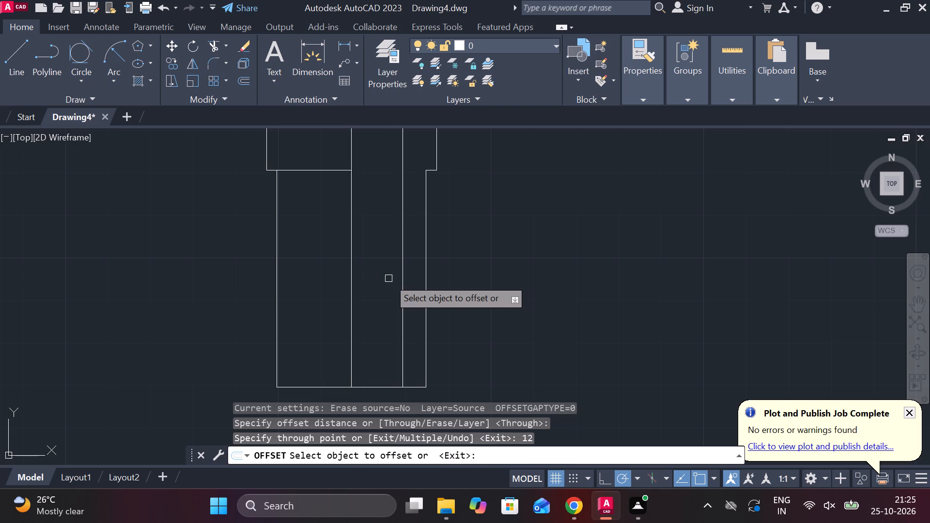
scroll(478, 273, down, 2)
scroll(483, 263, up, 1)
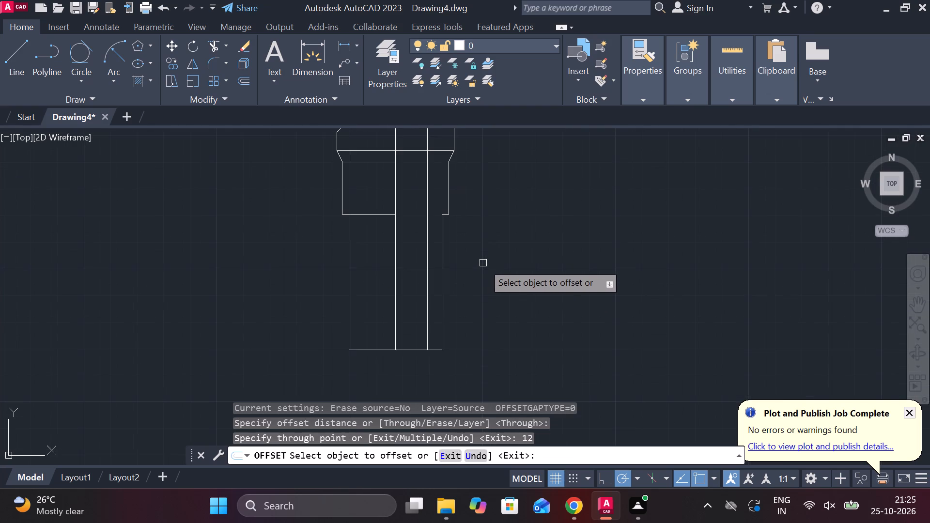
scroll(475, 238, up, 2)
middle_drag(476, 232, 476, 280)
scroll(478, 247, down, 2)
middle_drag(475, 231, 463, 325)
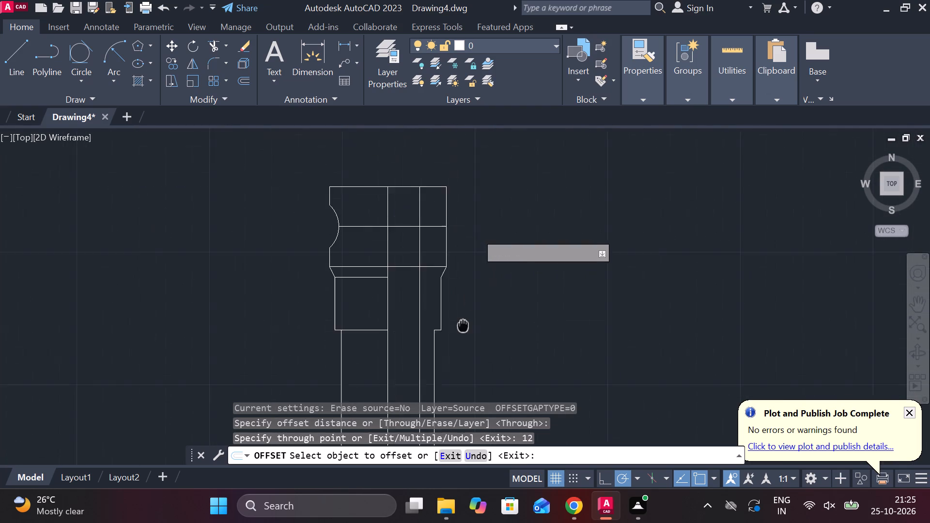
middle_drag(463, 325, 463, 325)
key(Escape)
Trim away the 12 offset line inside the upper rectangle, keeping only the part below the rectangle's lower edge.
text(TR)
key(space)
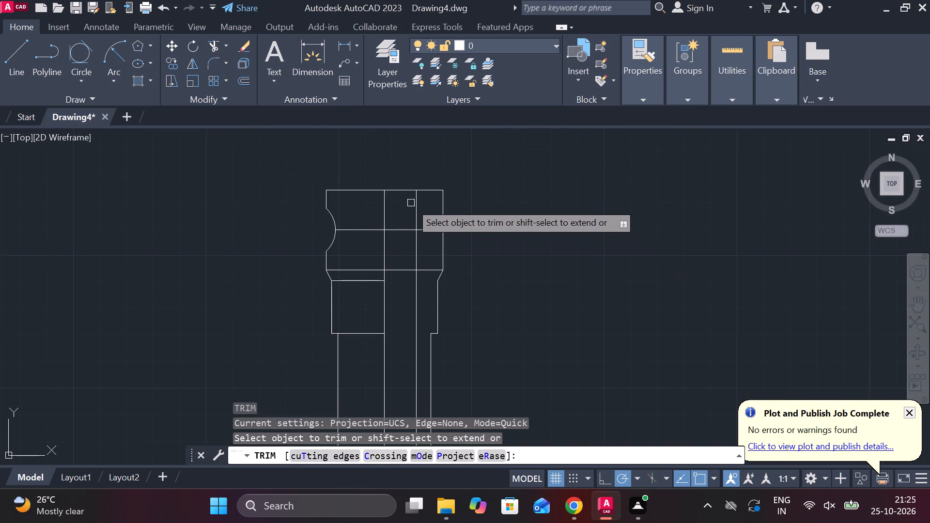
click(411, 203)
click(425, 212)
click(416, 246)
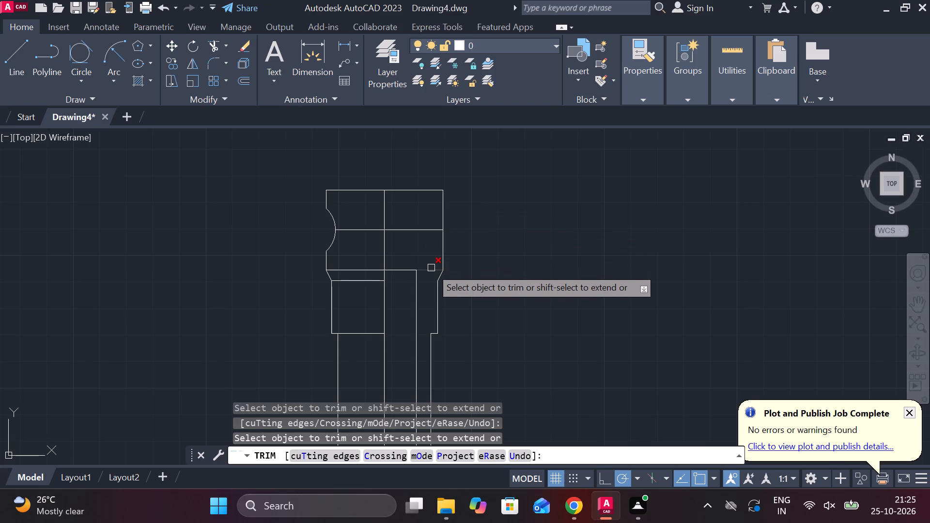
key(Escape)
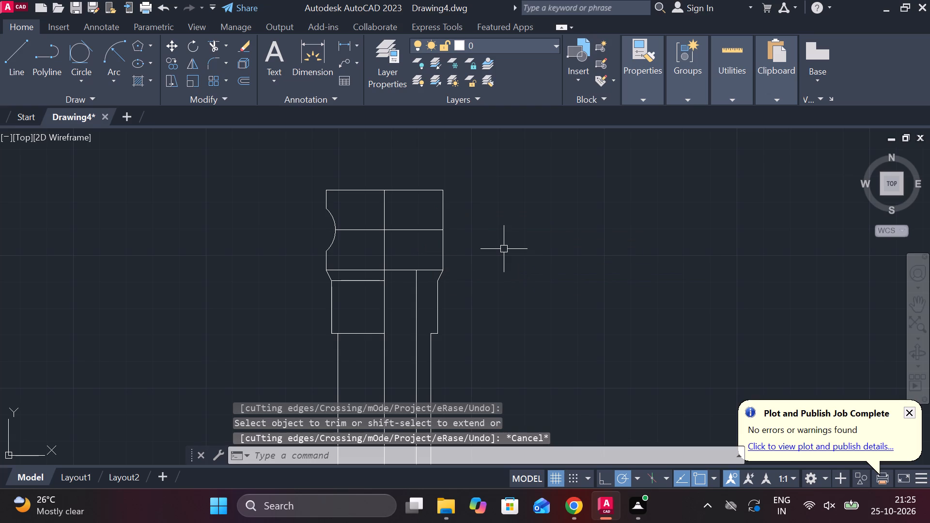
Draw a circle of radius 6 centred on the midpoint of the upper rectangle's right edge.
scroll(503, 252, up, 1)
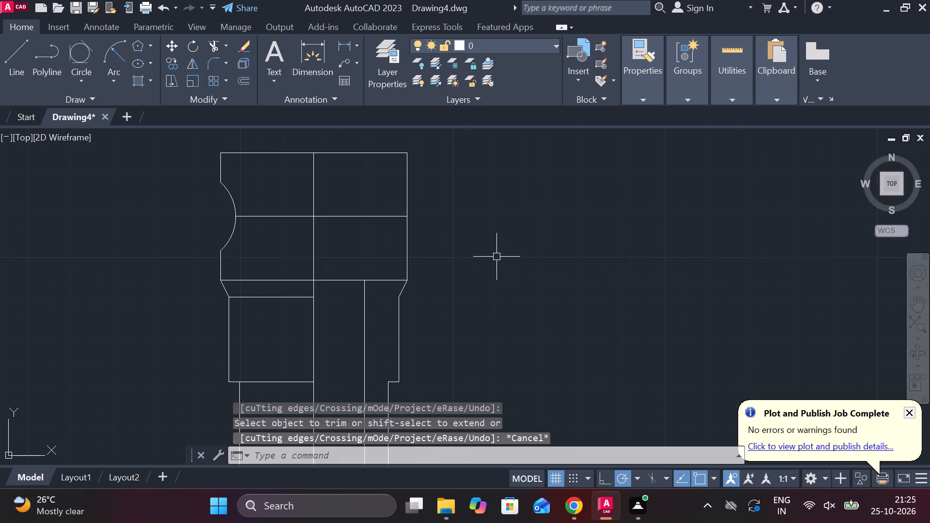
text(C)
key(space)
click(408, 219)
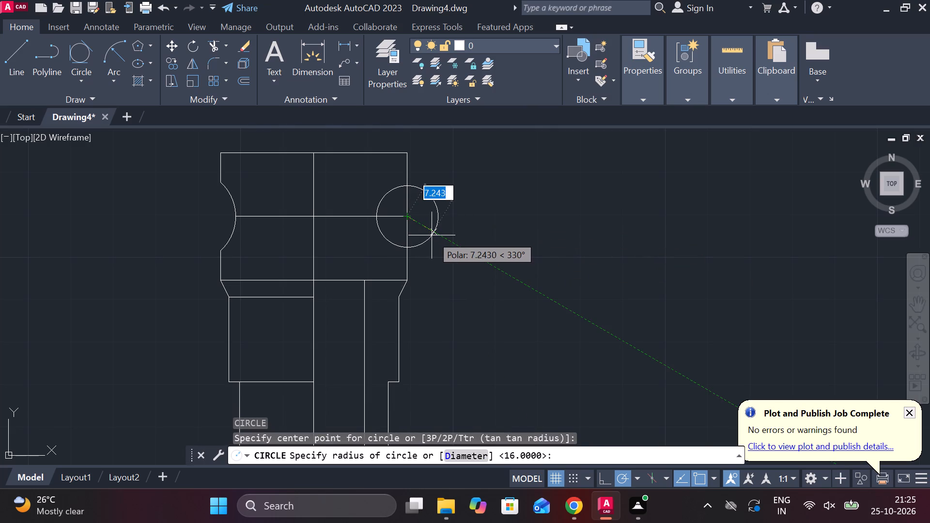
key(6)
key(Return)
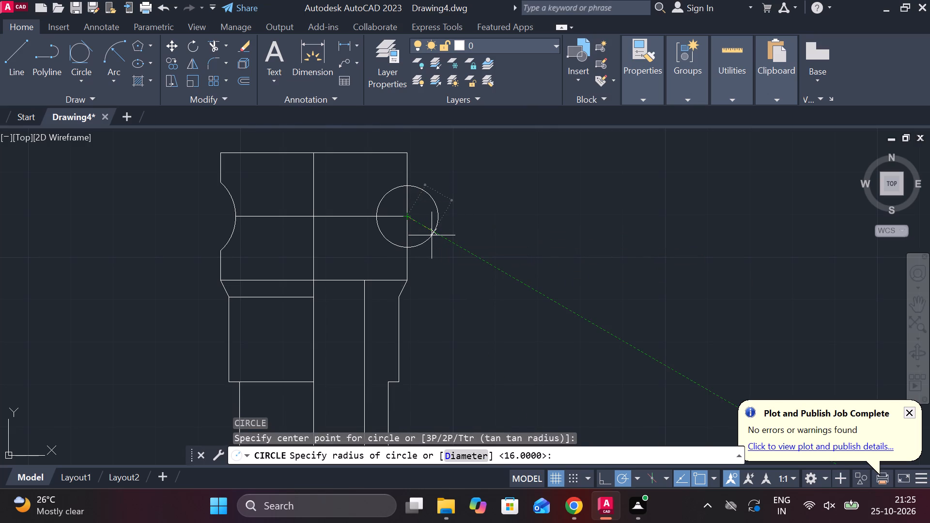
Trim the circle's outer half and the edge and midline pieces inside it, leaving an open semicircular groove.
text(TR)
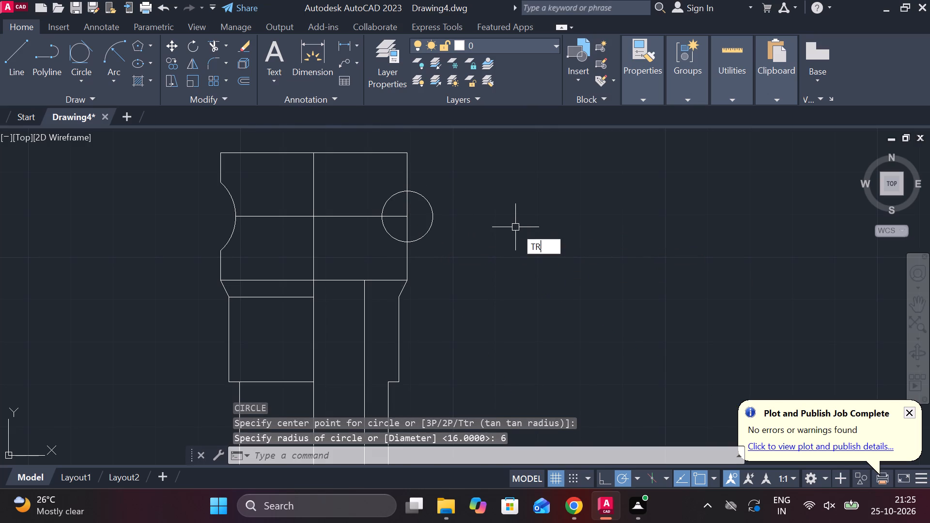
key(space)
drag(425, 184, 417, 257)
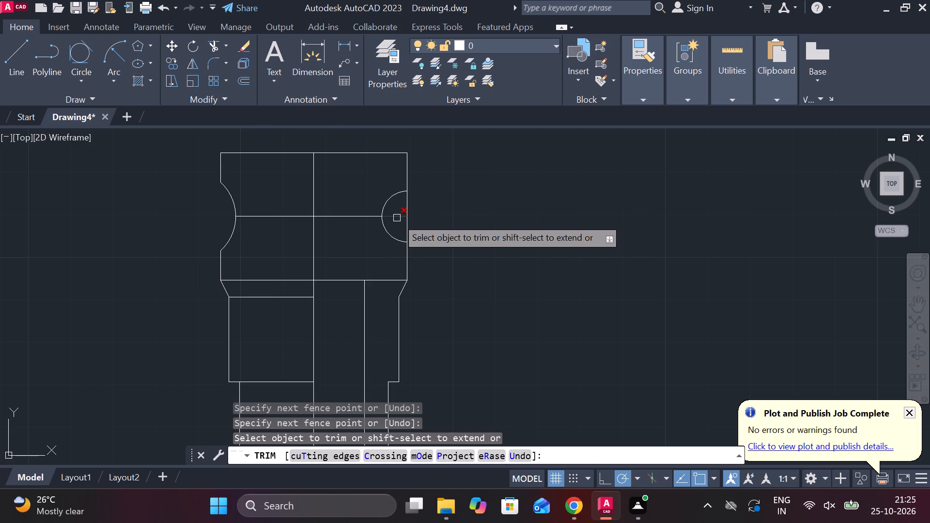
click(397, 218)
click(408, 220)
key(Escape)
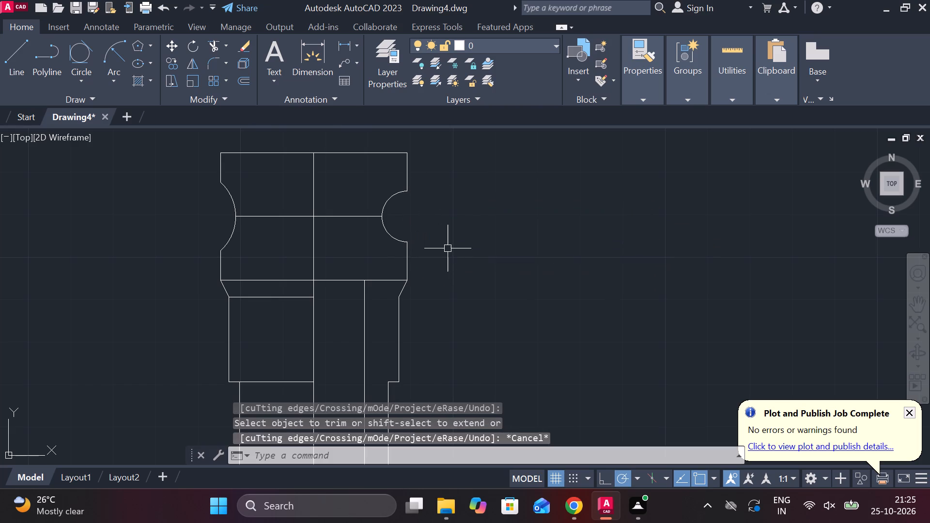
Draw a vertical line from the right groove's innermost point up to the part's top edge.
key(l)
key(Return)
click(380, 223)
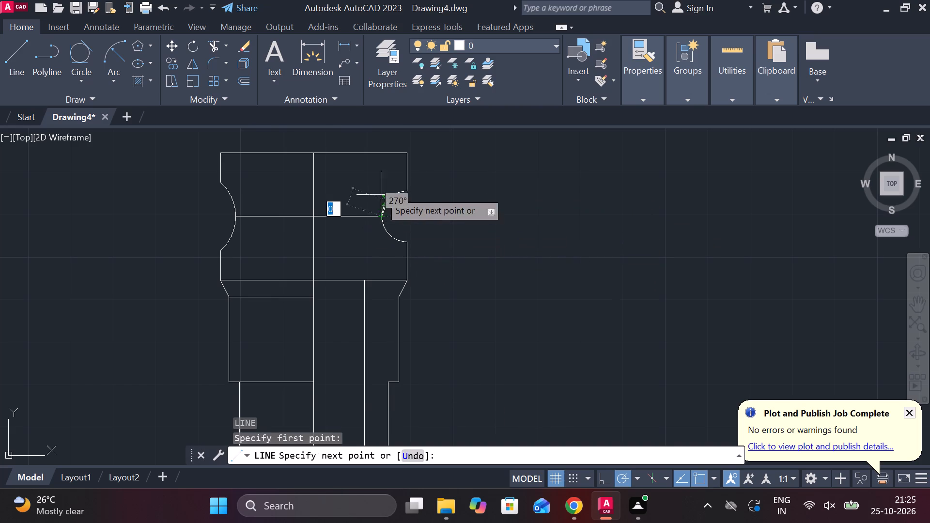
click(378, 156)
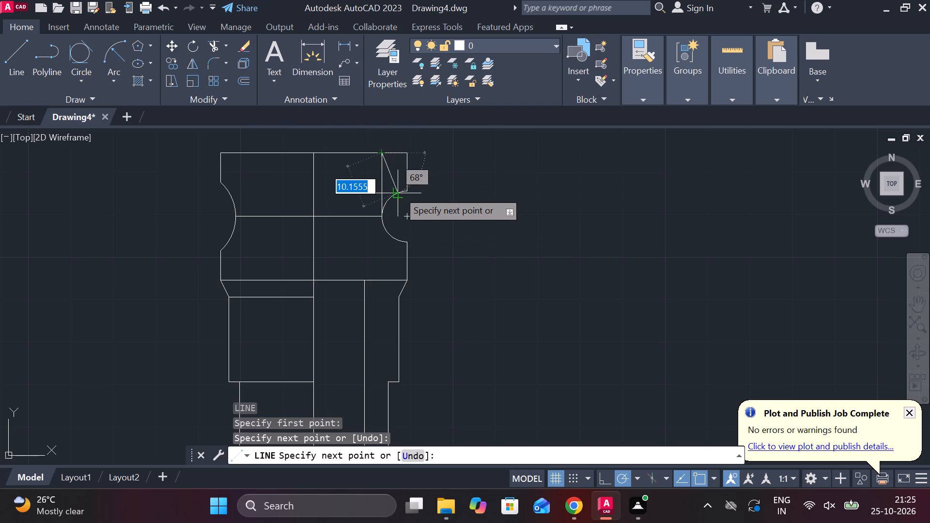
key(Escape)
Draw a horizontal line from the right groove's upper end inward to the new vertical line.
key(l)
key(Return)
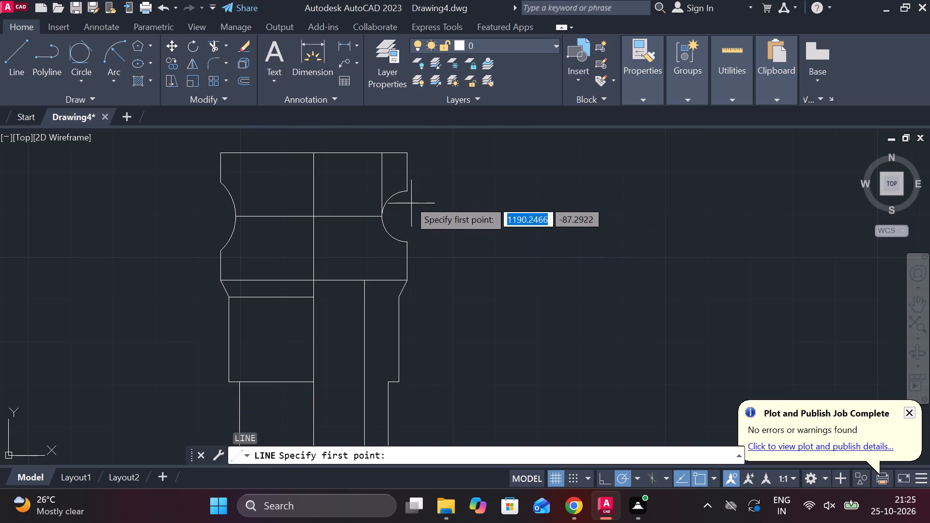
click(408, 192)
click(378, 192)
key(Escape)
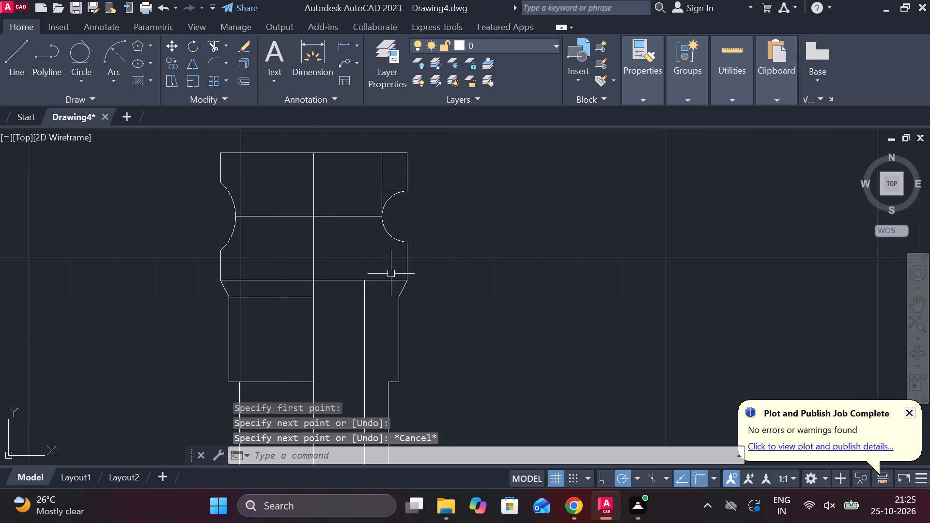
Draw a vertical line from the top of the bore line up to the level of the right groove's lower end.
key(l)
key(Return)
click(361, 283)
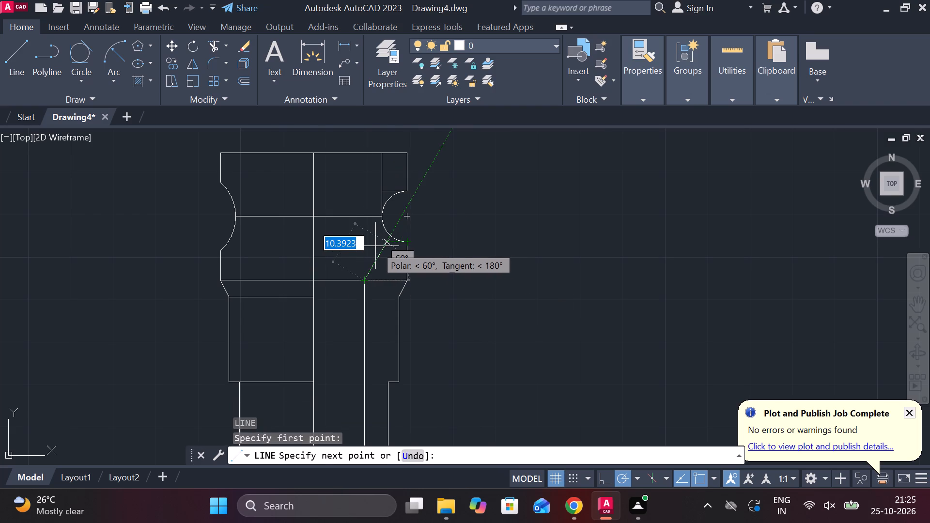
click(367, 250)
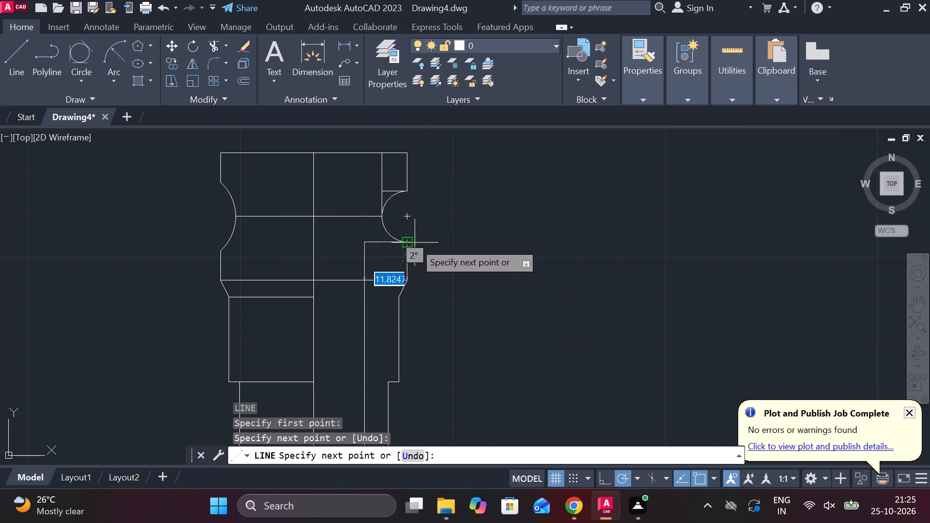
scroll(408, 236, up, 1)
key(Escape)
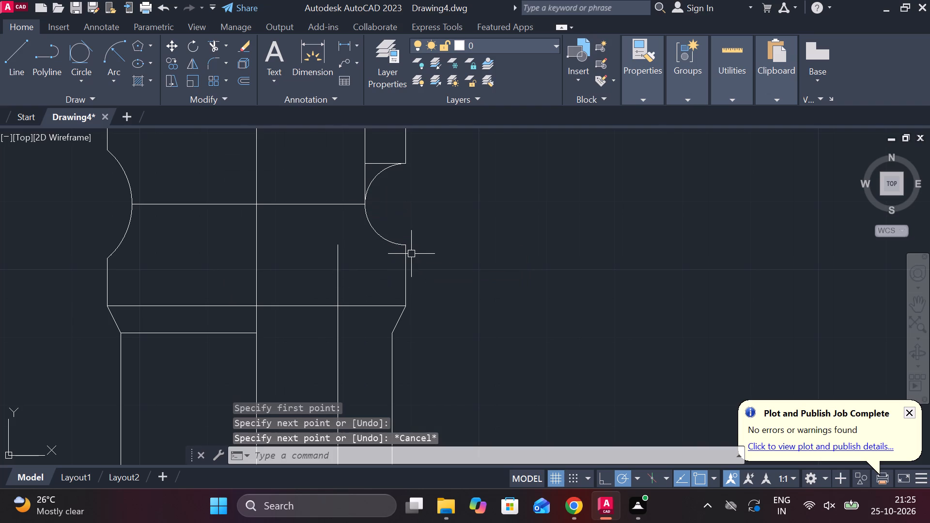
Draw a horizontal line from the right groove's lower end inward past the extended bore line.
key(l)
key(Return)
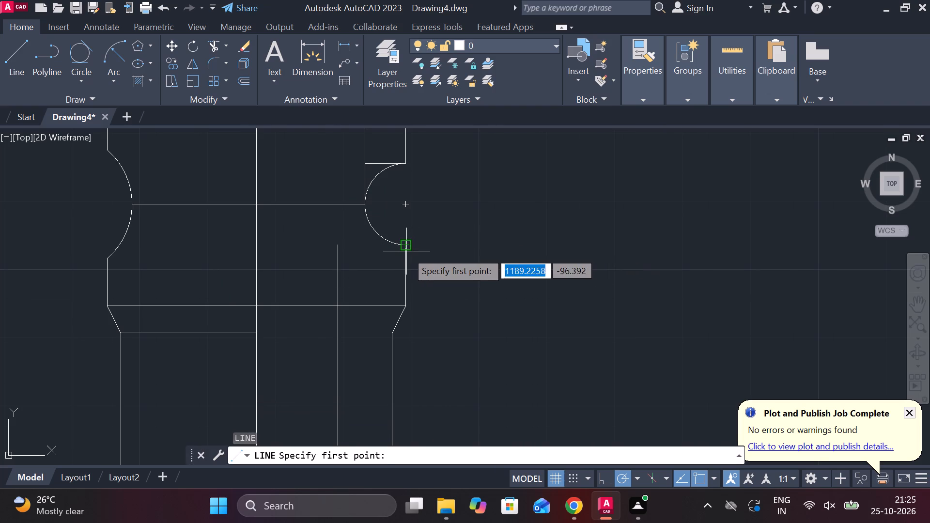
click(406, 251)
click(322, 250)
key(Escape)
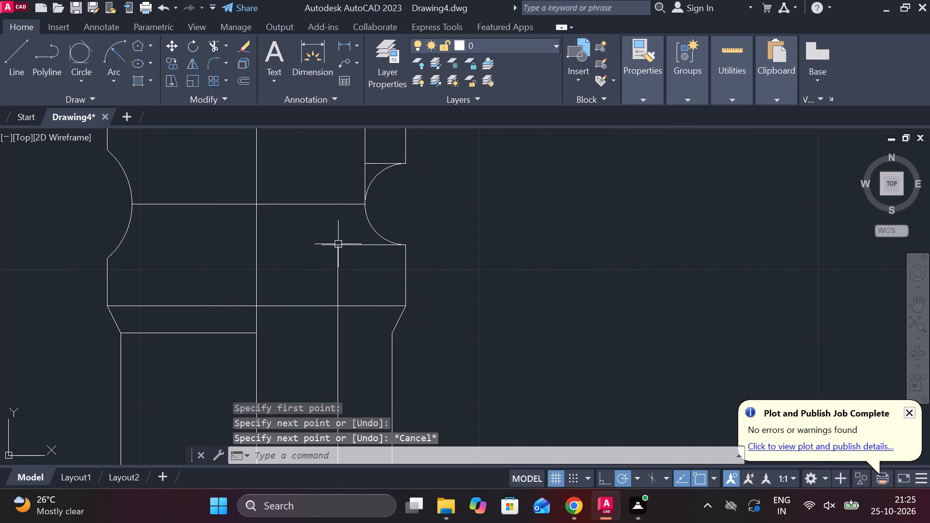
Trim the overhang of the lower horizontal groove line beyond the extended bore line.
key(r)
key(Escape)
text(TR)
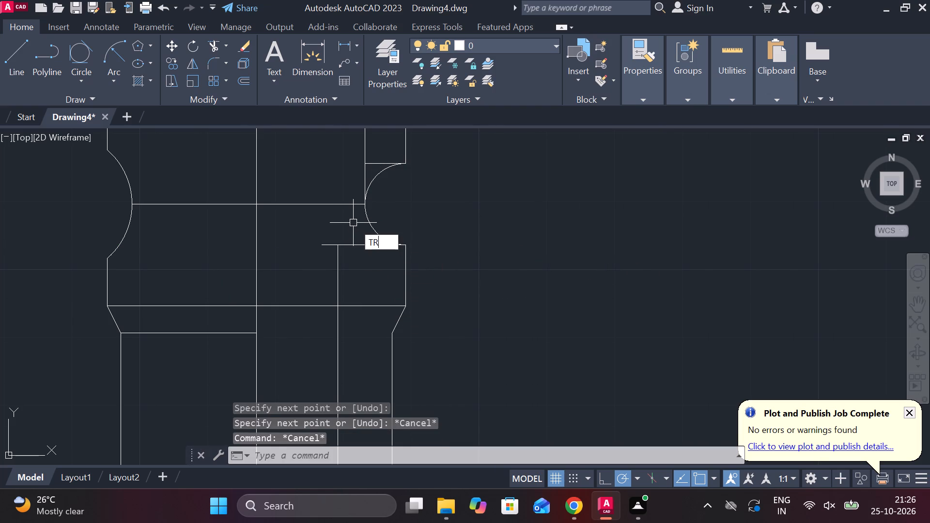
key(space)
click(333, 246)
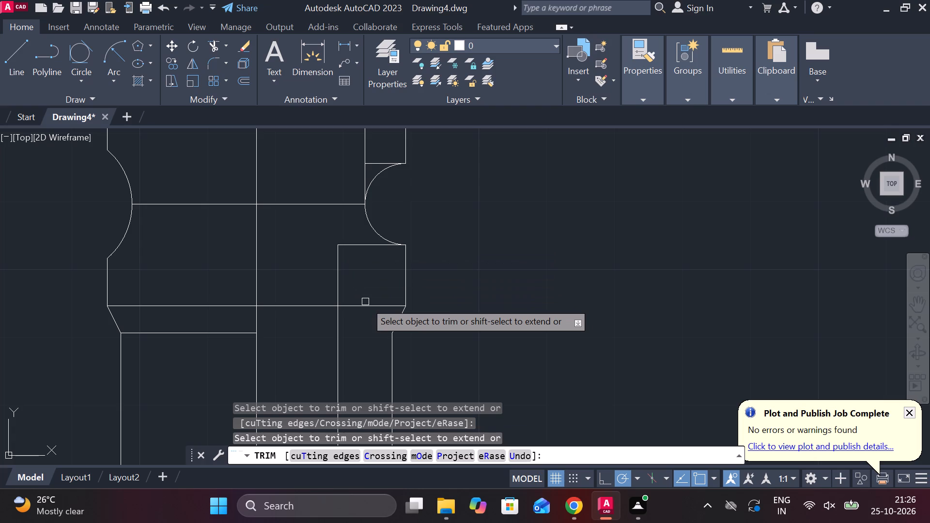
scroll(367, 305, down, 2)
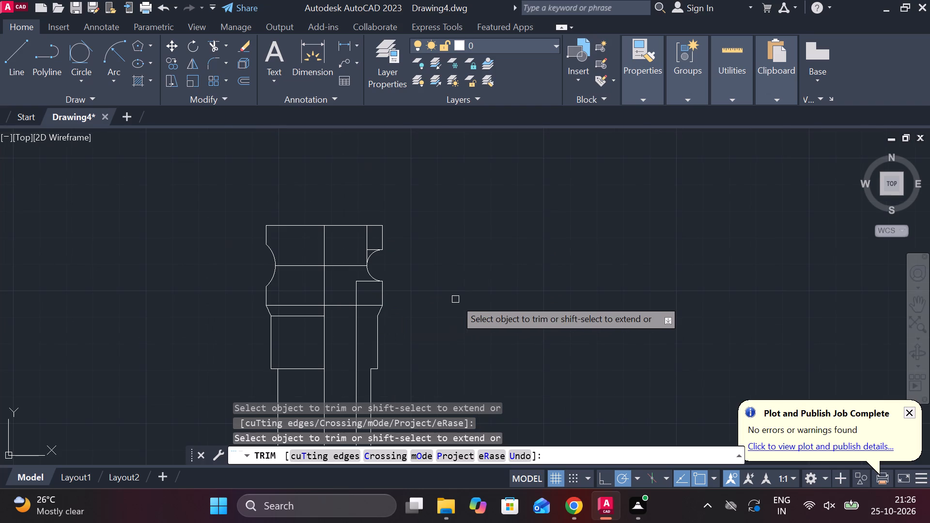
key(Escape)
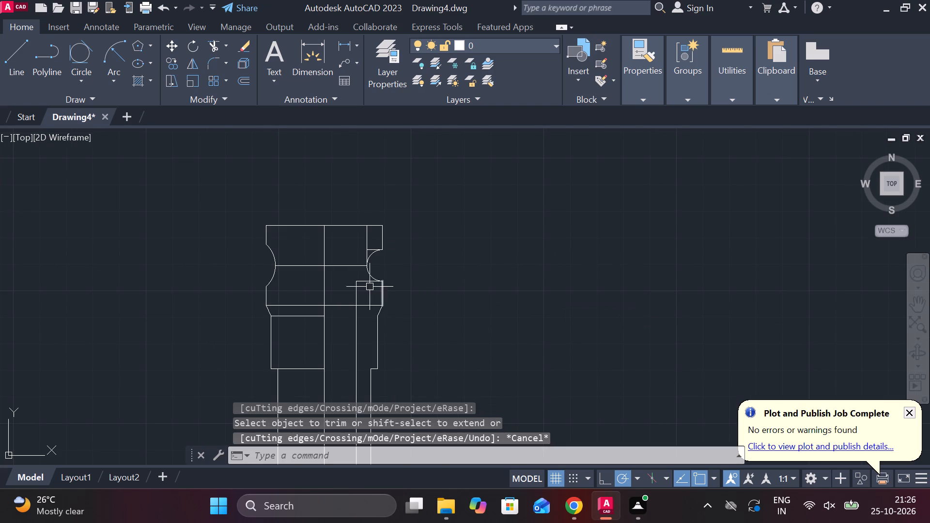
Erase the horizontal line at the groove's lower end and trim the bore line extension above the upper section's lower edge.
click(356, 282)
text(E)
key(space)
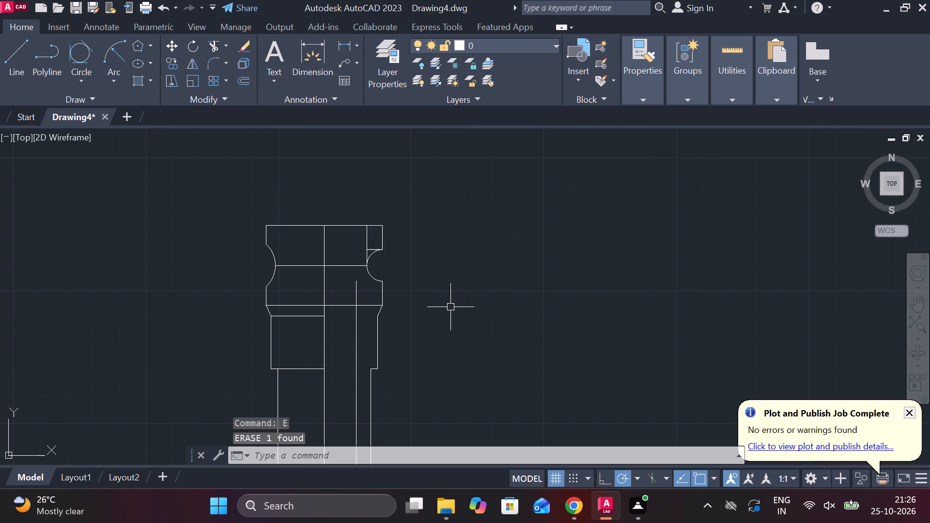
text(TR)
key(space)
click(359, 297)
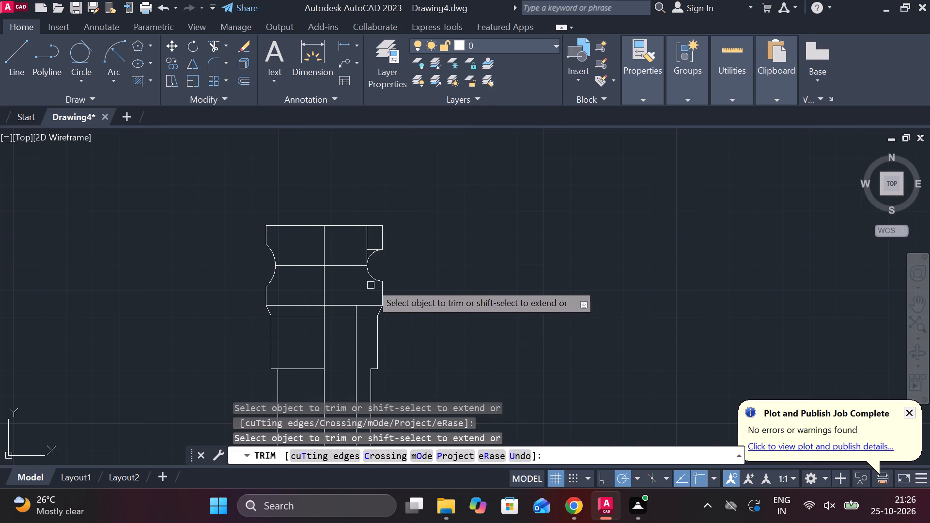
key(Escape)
Stretch the lower end of the vertical line at the right groove down to the upper section's lower edge.
click(366, 235)
click(368, 266)
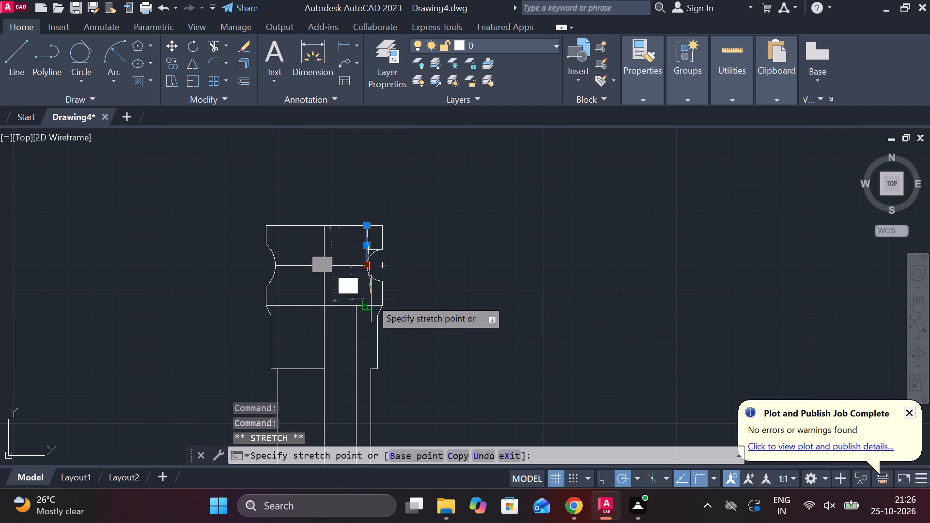
click(371, 302)
key(Escape)
Trim the upper section's lower edge between the stretched vertical line and the part's right outline.
text(TR)
key(space)
scroll(402, 302, up, 2)
click(327, 313)
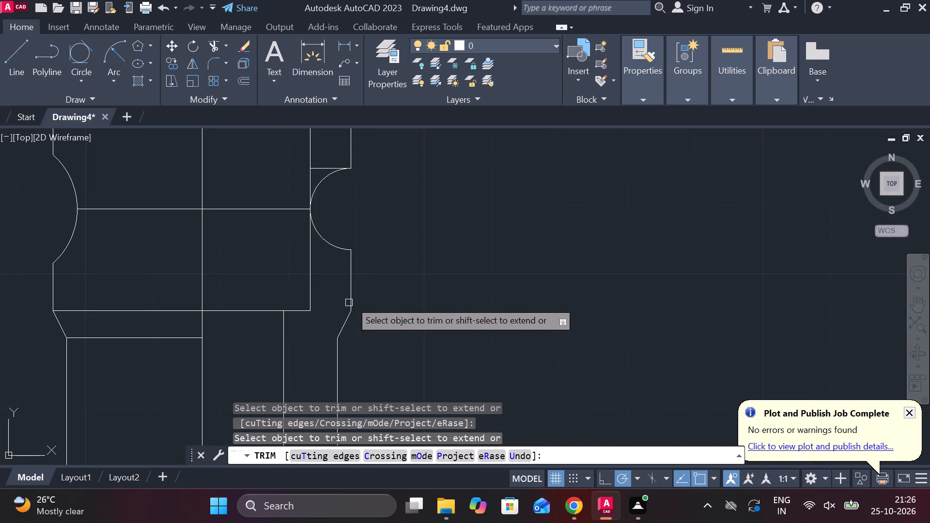
scroll(358, 289, down, 1)
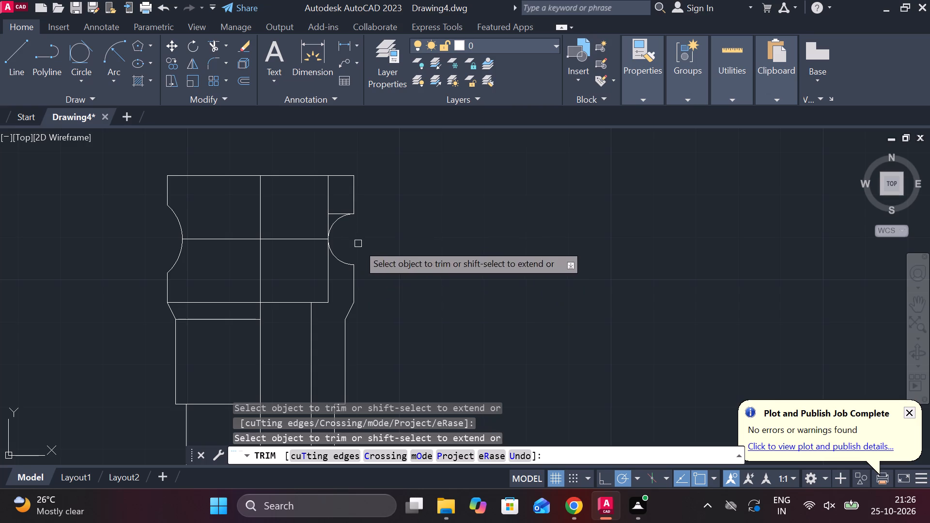
key(Escape)
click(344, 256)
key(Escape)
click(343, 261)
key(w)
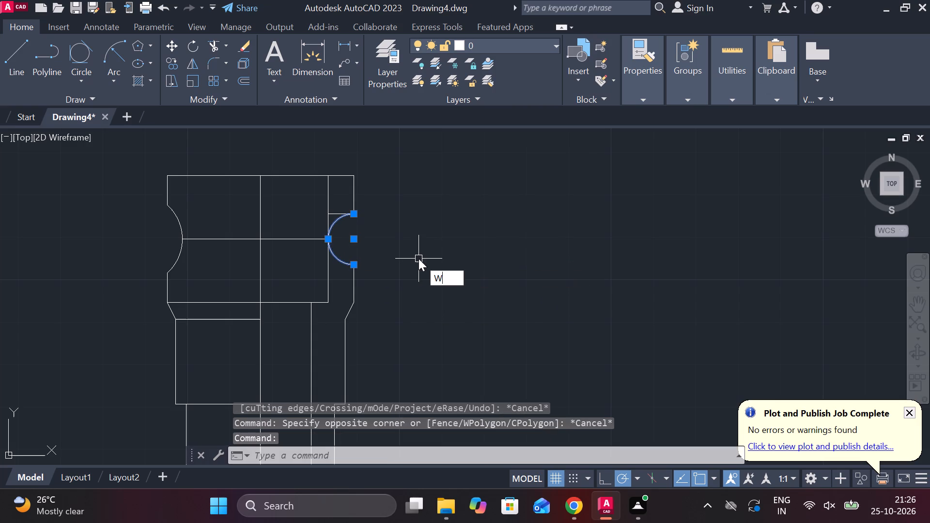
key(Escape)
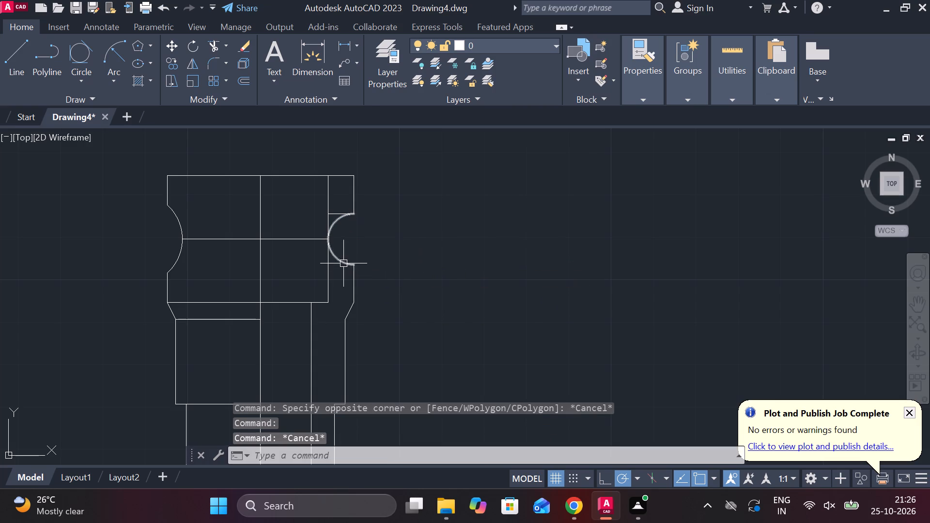
Erase the arc at the right groove of the stepped section.
click(343, 262)
text(E)
key(space)
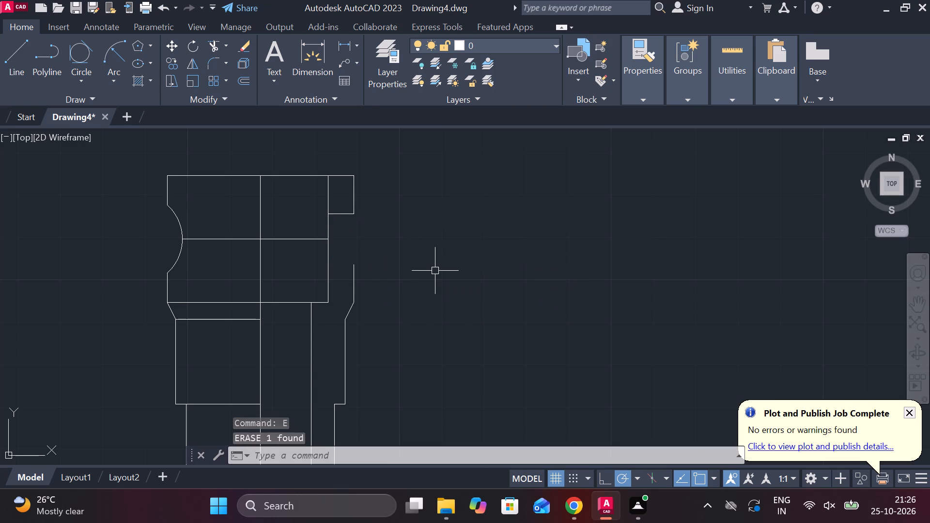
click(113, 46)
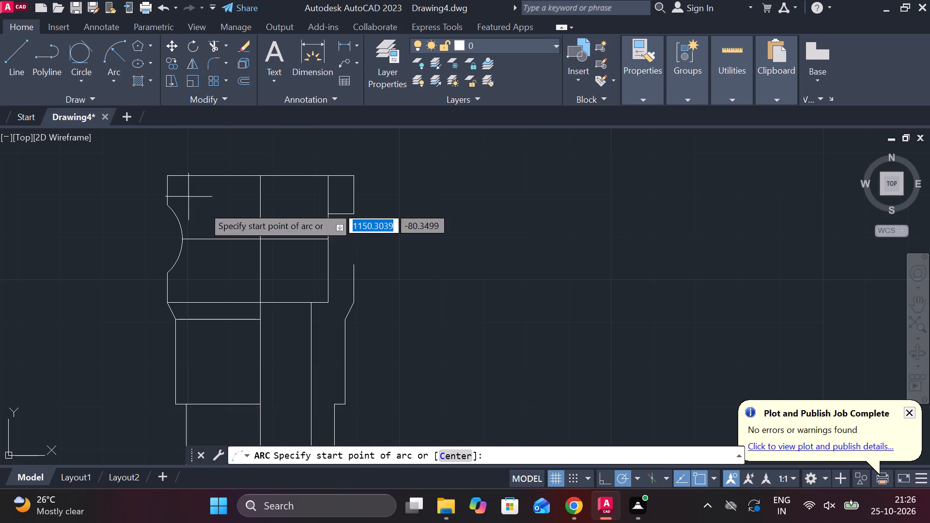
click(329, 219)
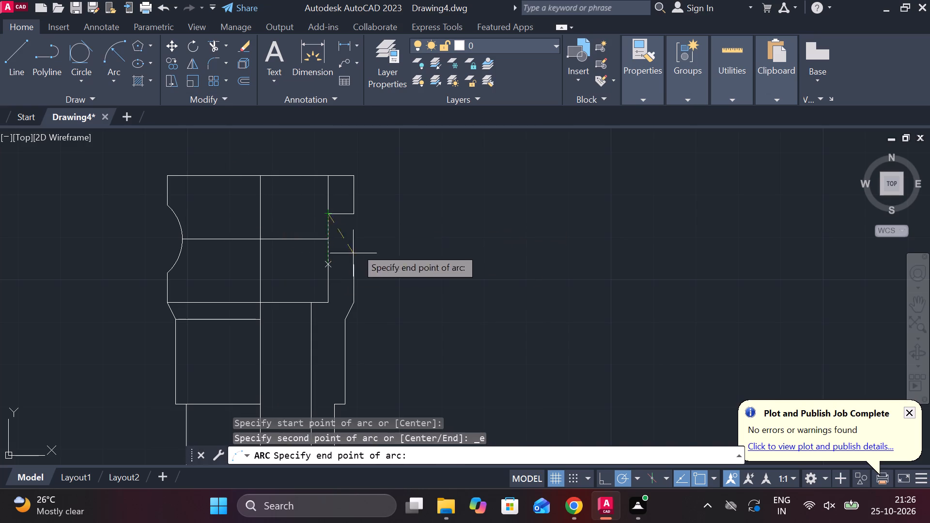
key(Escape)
Mirror the right groove's upper horizontal edge about the horizontal centreline, keeping the source line.
click(338, 215)
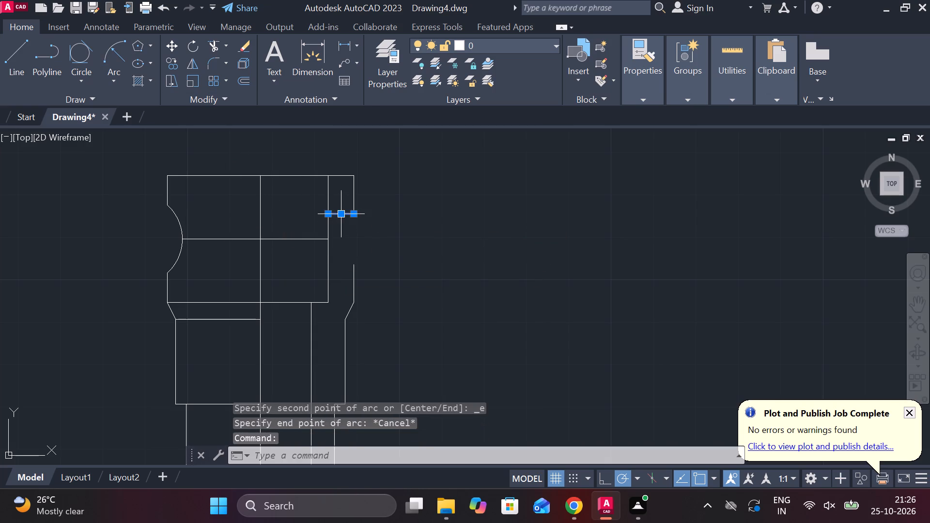
text(MI)
key(Return)
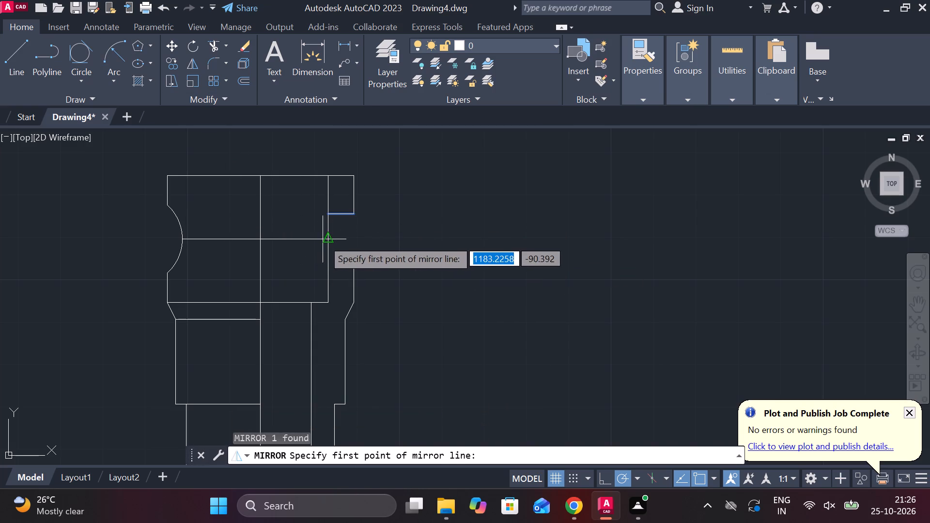
click(323, 239)
click(386, 240)
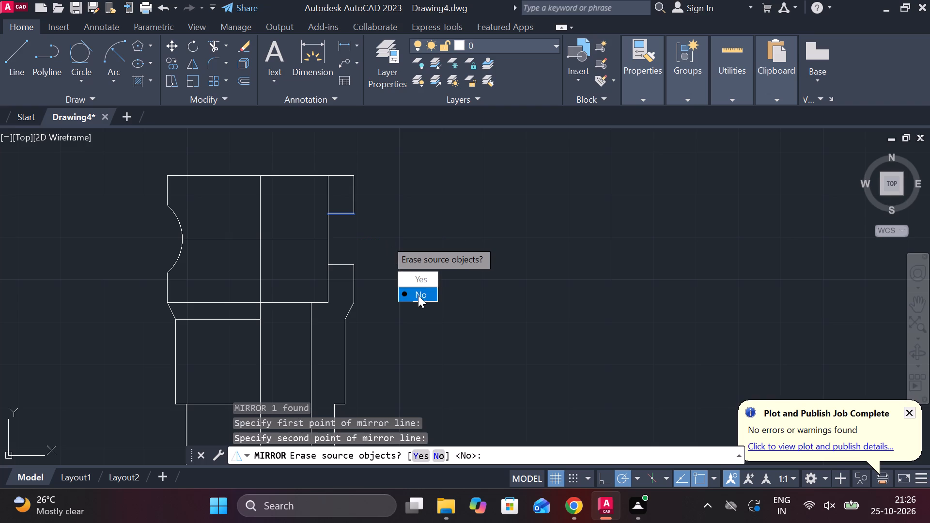
drag(419, 295, 386, 240)
Draw a start-end-radius arc between the inner ends of the two groove edges, bulging towards the section's axis.
click(122, 54)
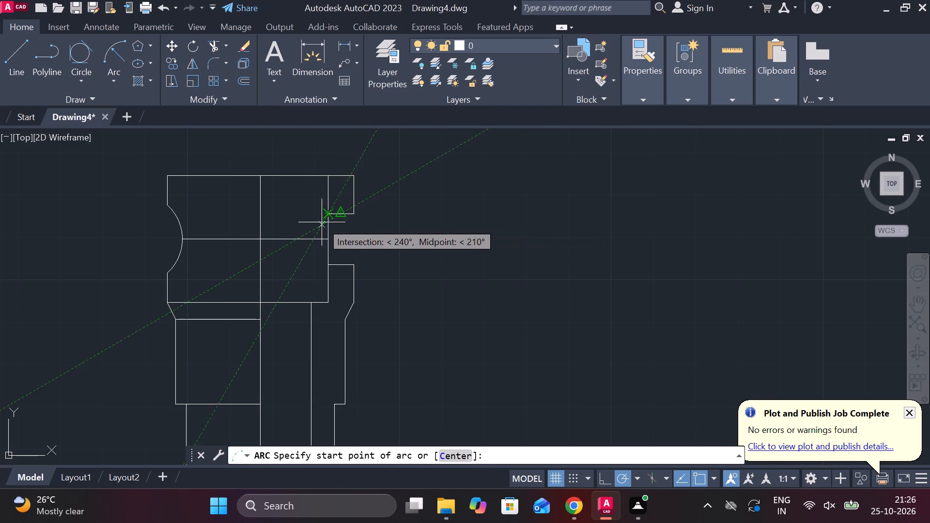
click(327, 212)
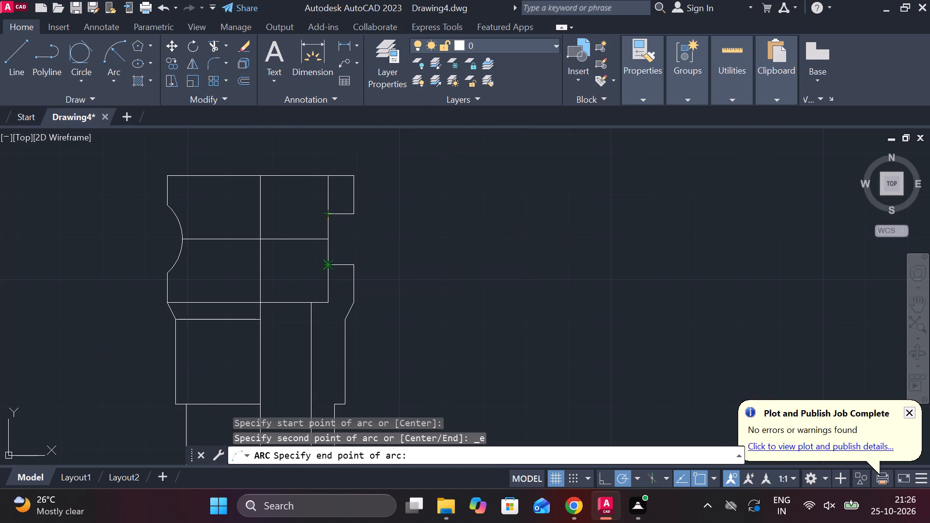
click(333, 258)
click(369, 263)
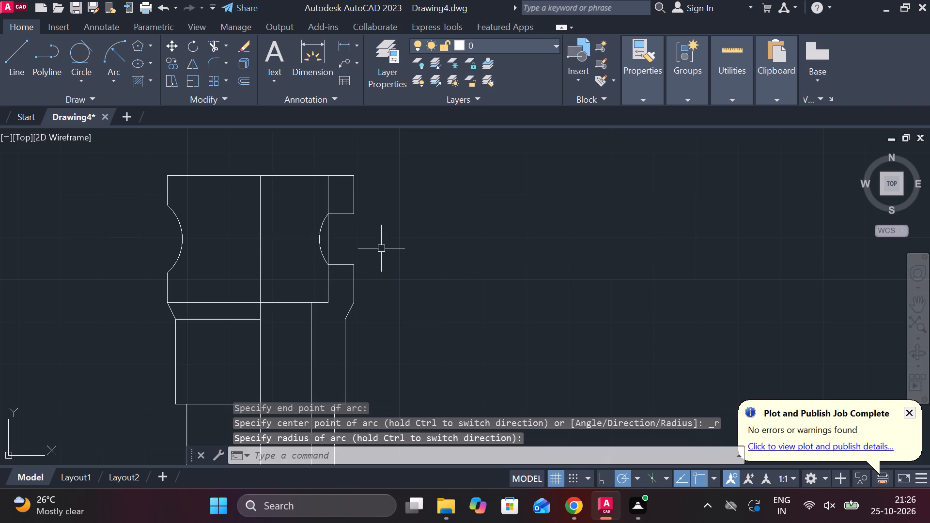
Draw a three-point arc from the upper groove edge's outer end through the lower edge's outer end, ending outside the part.
key(space)
click(359, 215)
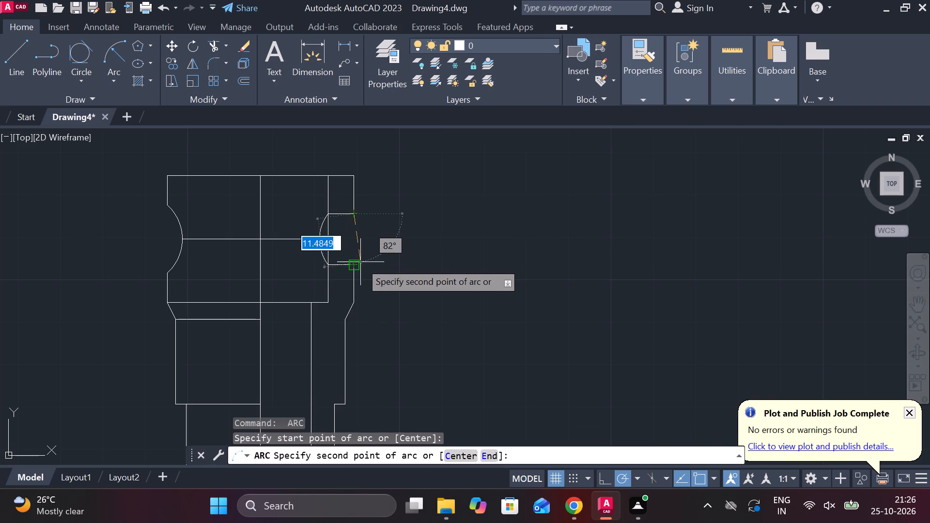
click(354, 265)
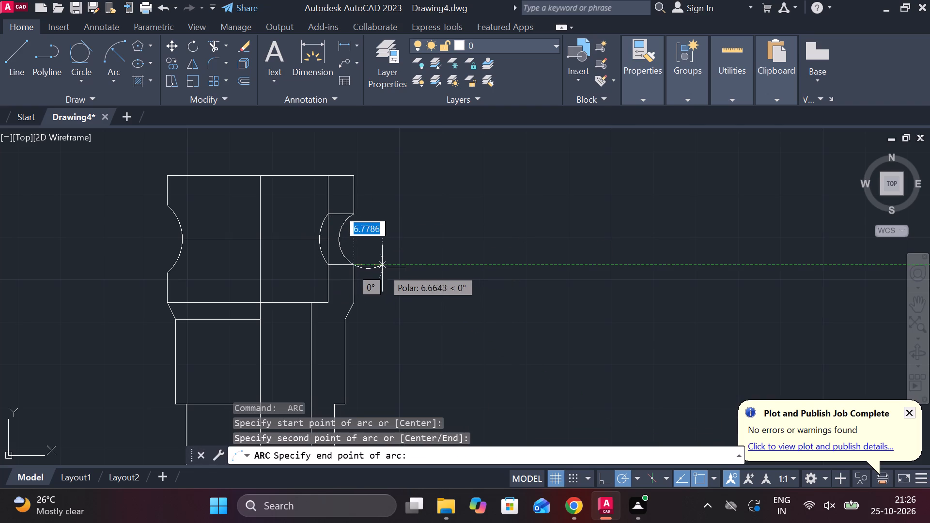
click(407, 273)
key(Escape)
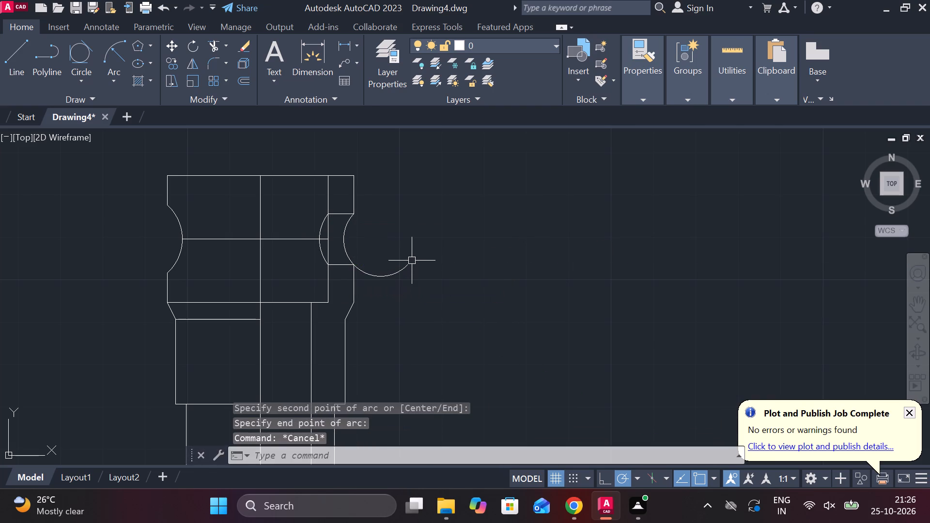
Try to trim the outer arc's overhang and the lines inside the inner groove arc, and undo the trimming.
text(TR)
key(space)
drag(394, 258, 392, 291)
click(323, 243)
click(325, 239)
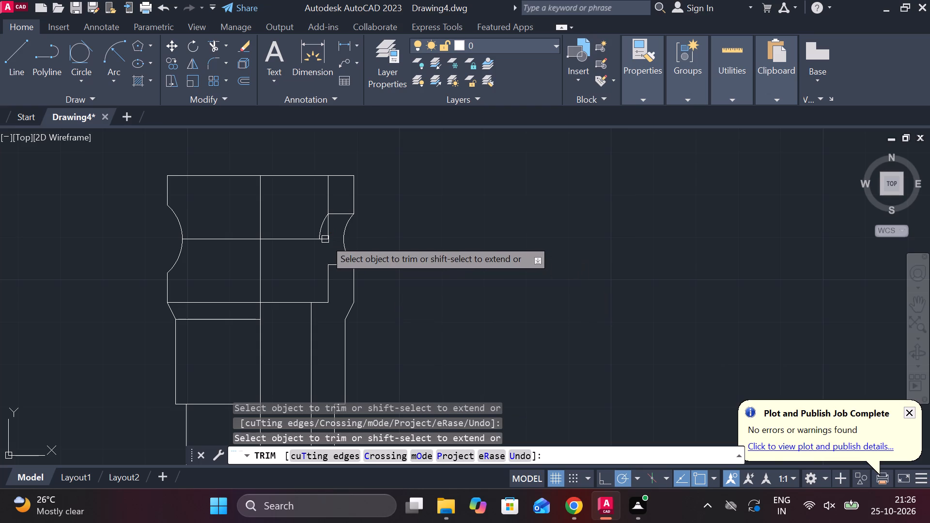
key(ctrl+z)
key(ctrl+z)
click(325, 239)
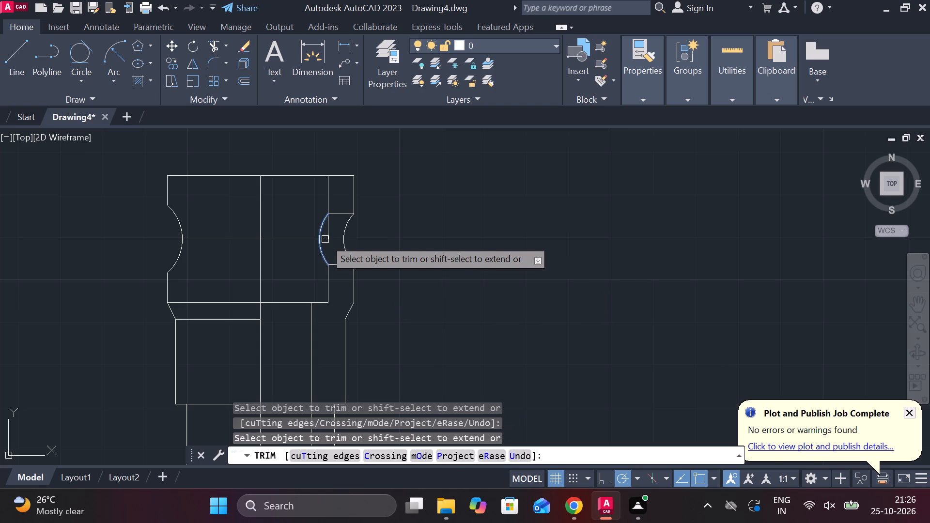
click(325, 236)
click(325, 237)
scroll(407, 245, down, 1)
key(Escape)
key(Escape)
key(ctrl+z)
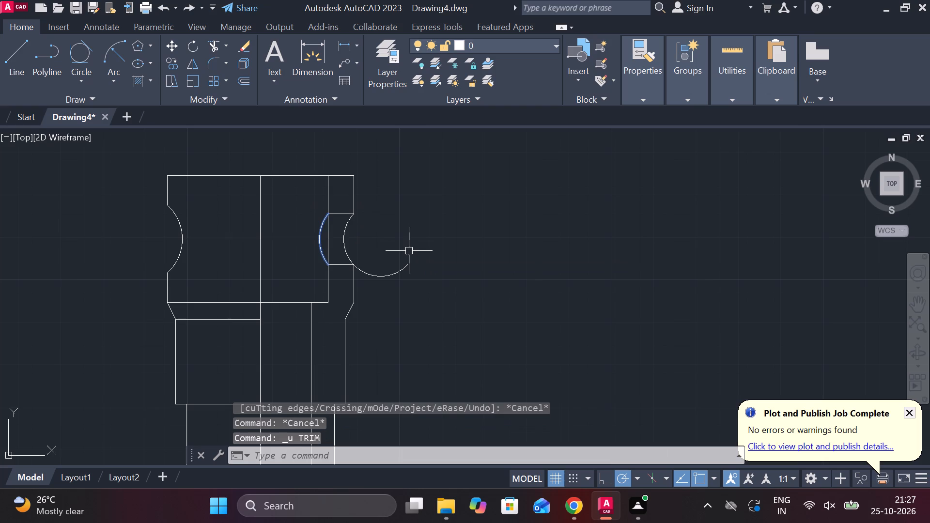
Trim the outer arc's overhang, the vertical line across the groove, and the centreline end inside the inner arc.
text(TR)
key(space)
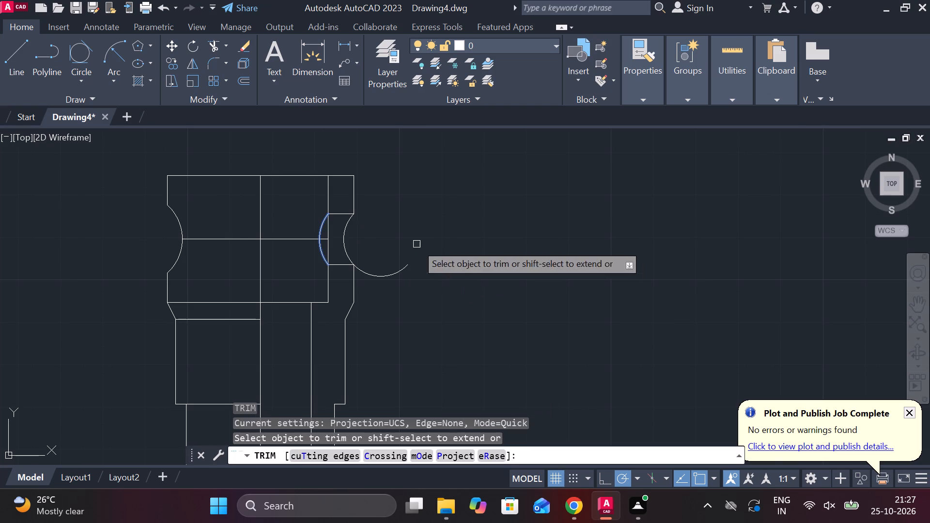
drag(371, 223, 380, 292)
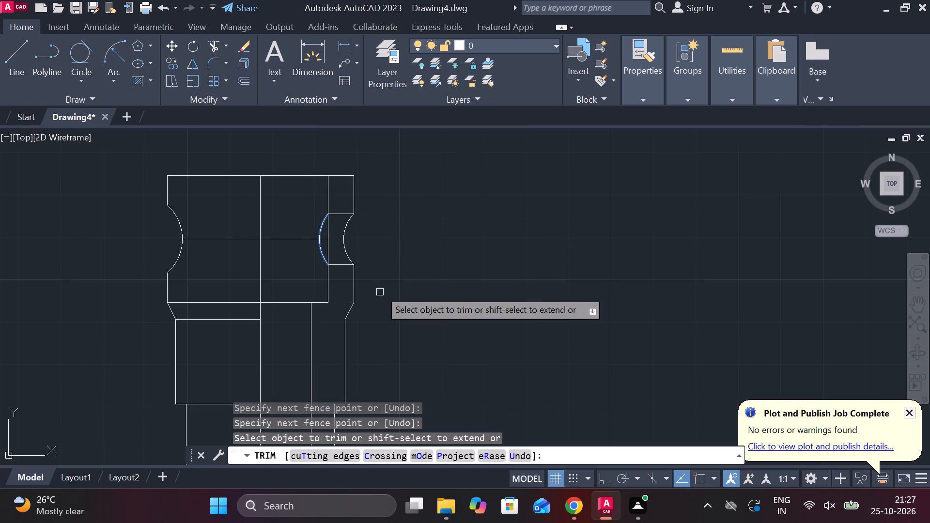
scroll(367, 240, up, 3)
drag(205, 198, 188, 250)
click(188, 239)
click(204, 261)
scroll(509, 235, down, 1)
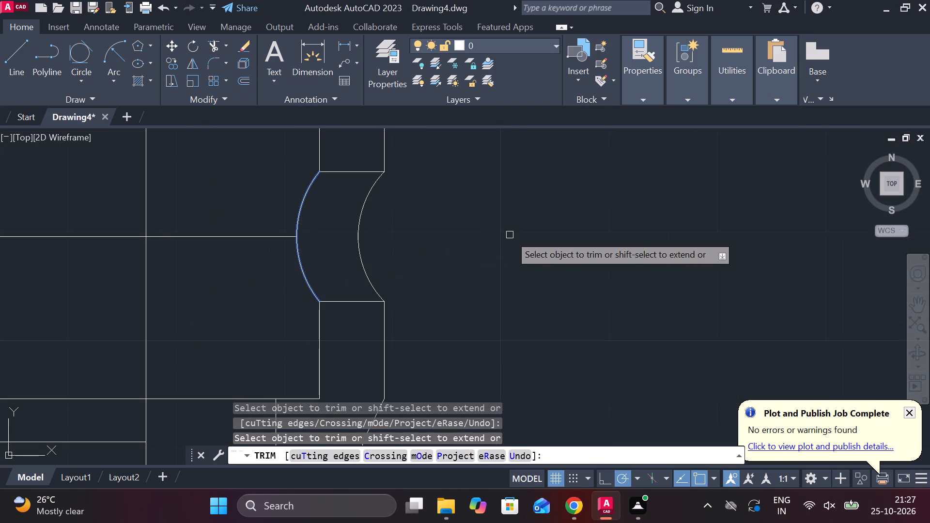
key(Escape)
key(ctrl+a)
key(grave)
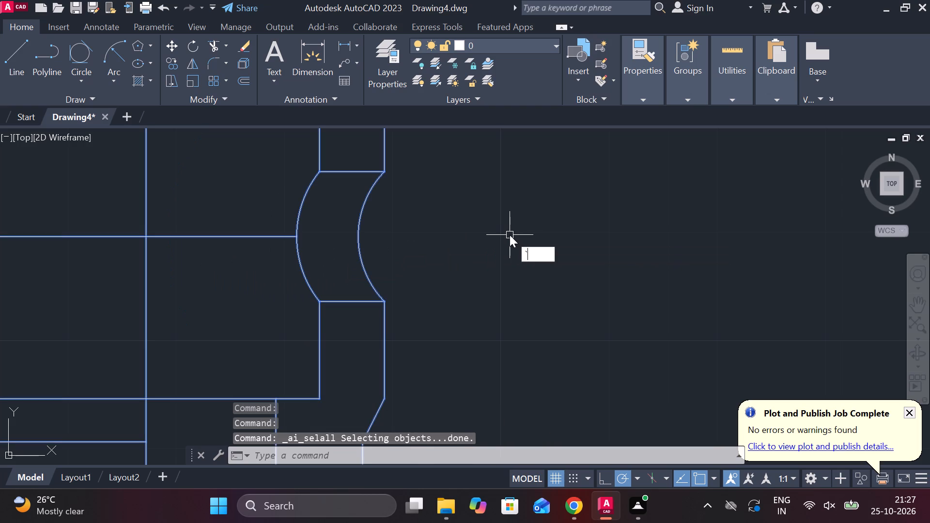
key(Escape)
Copy the complete stepped half-section to the group of part views on the far left of the drawing origin.
scroll(513, 235, down, 3)
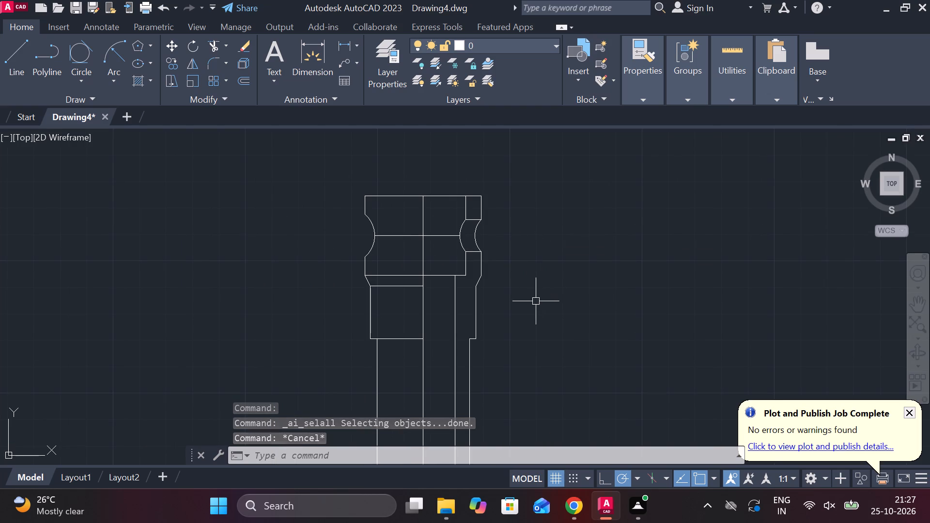
scroll(534, 279, down, 1)
middle_drag(533, 306, 437, 226)
scroll(367, 213, down, 1)
drag(309, 159, 353, 179)
click(493, 320)
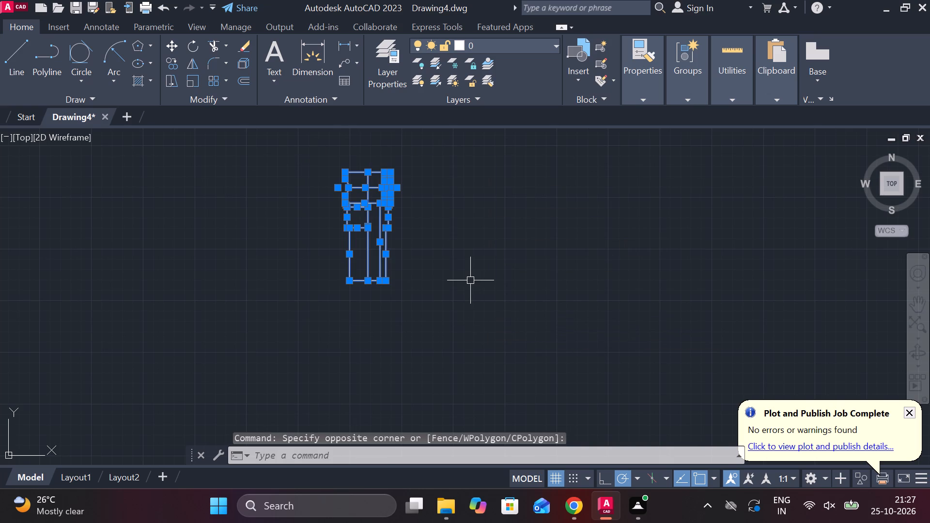
text(CO)
key(Return)
drag(470, 285, 478, 316)
scroll(496, 311, down, 3)
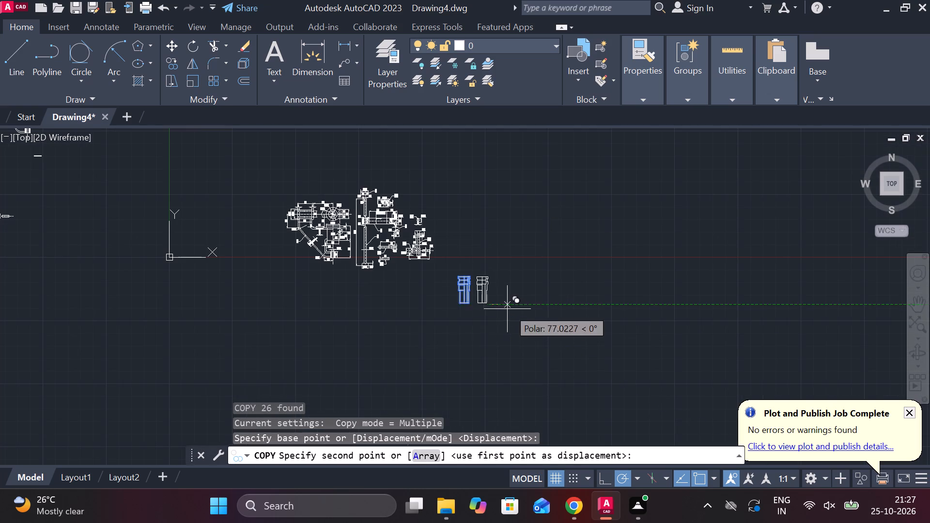
middle_drag(183, 303, 392, 289)
click(282, 200)
scroll(279, 211, up, 2)
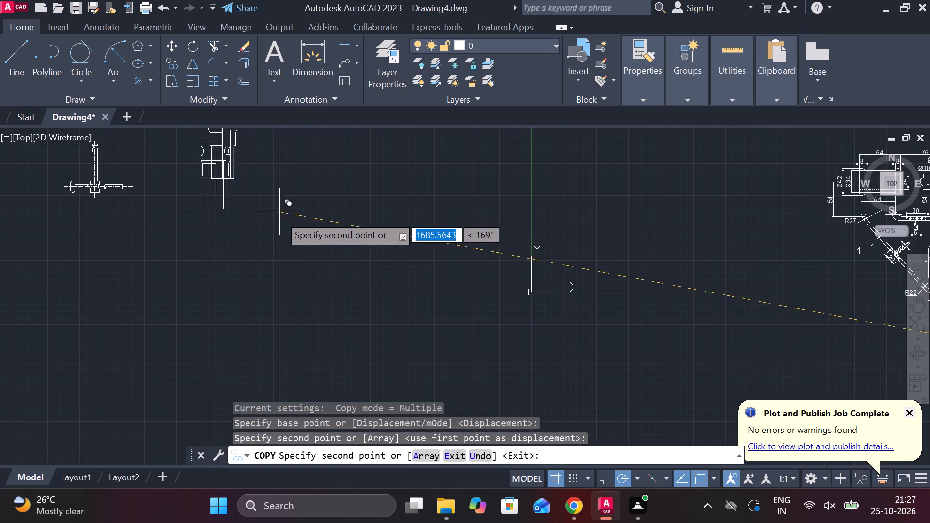
key(Escape)
Add a horizontal linear dimension above the original half-section, spanning the full width of its top edge.
scroll(369, 284, down, 2)
scroll(597, 310, up, 2)
middle_drag(502, 305, 90, 291)
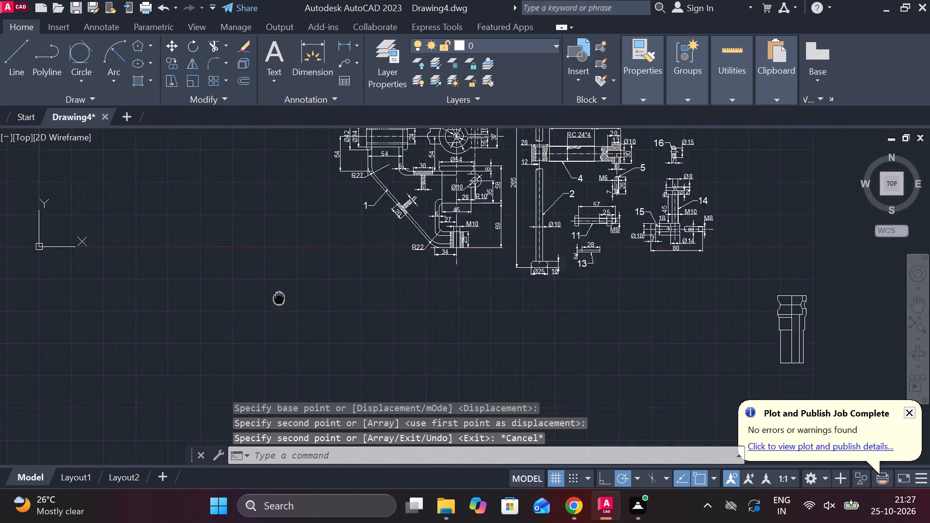
middle_drag(419, 345, 175, 253)
scroll(280, 228, up, 2)
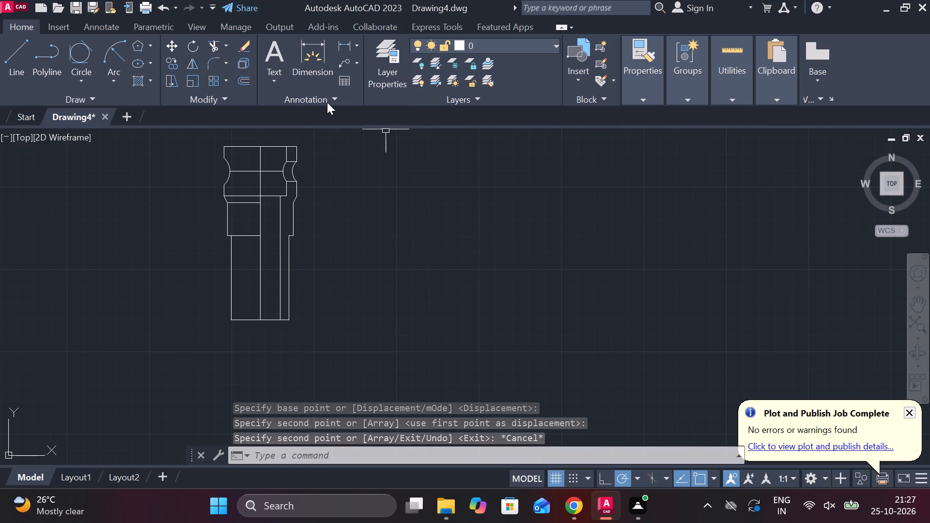
click(341, 41)
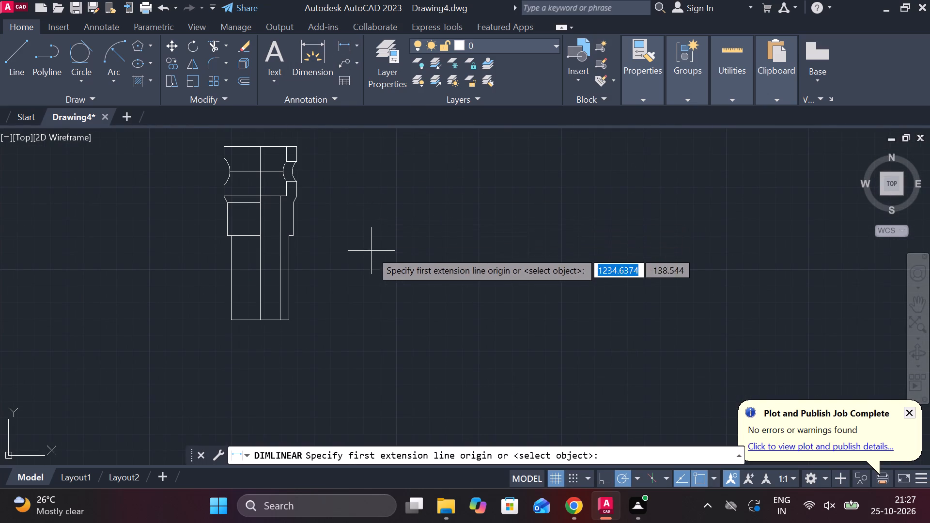
middle_drag(375, 254, 392, 284)
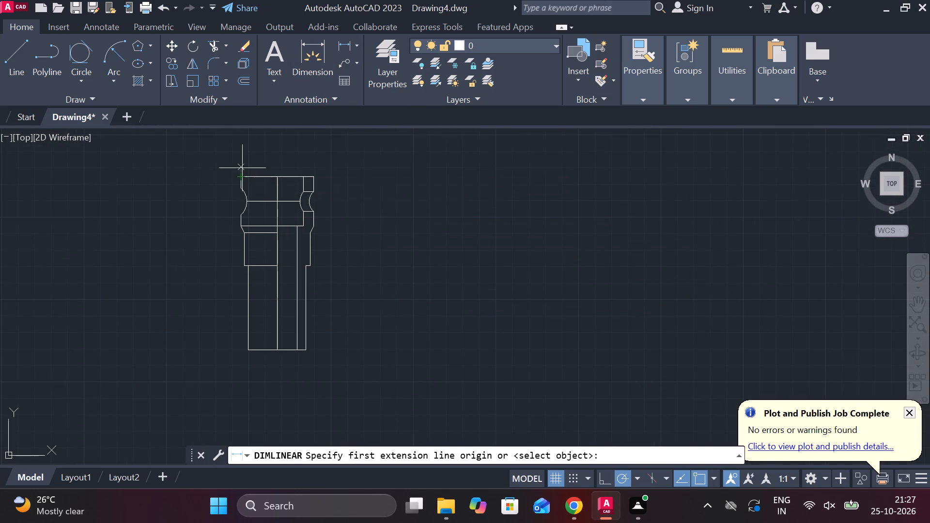
click(241, 168)
click(312, 171)
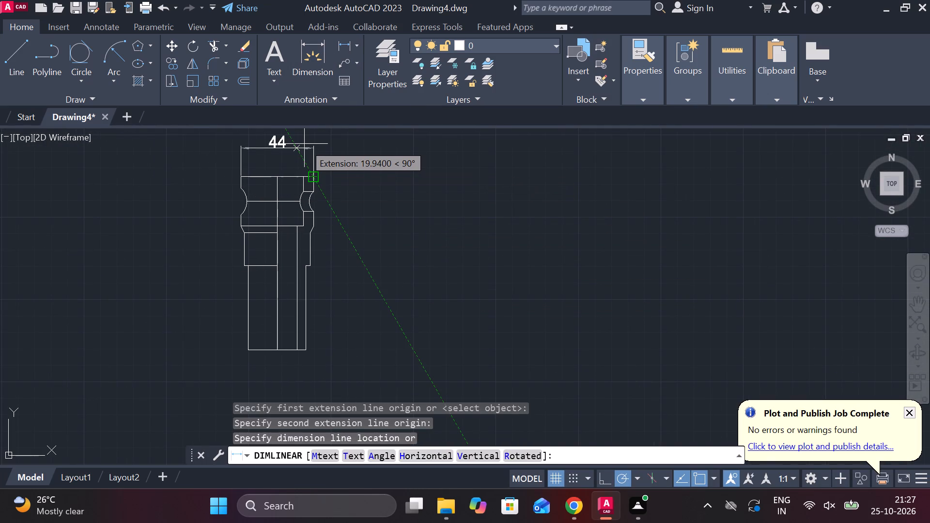
scroll(304, 144, up, 2)
click(308, 164)
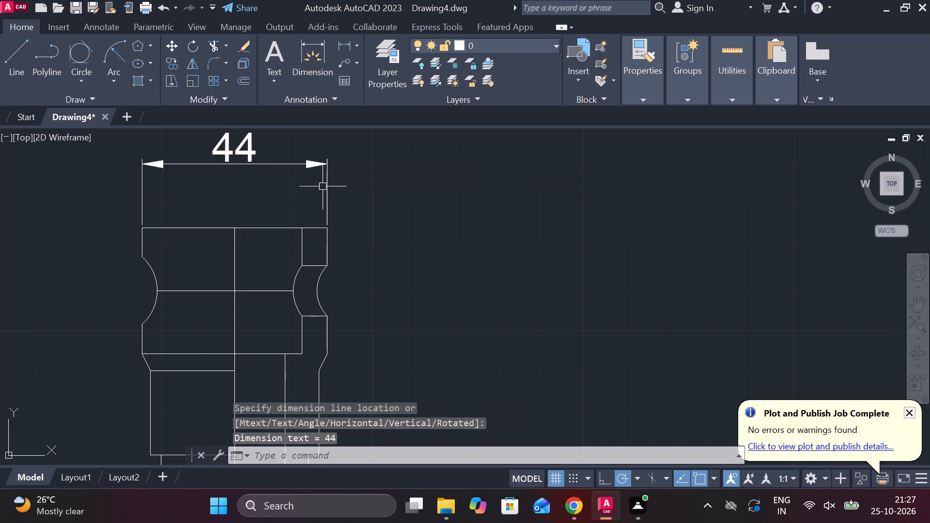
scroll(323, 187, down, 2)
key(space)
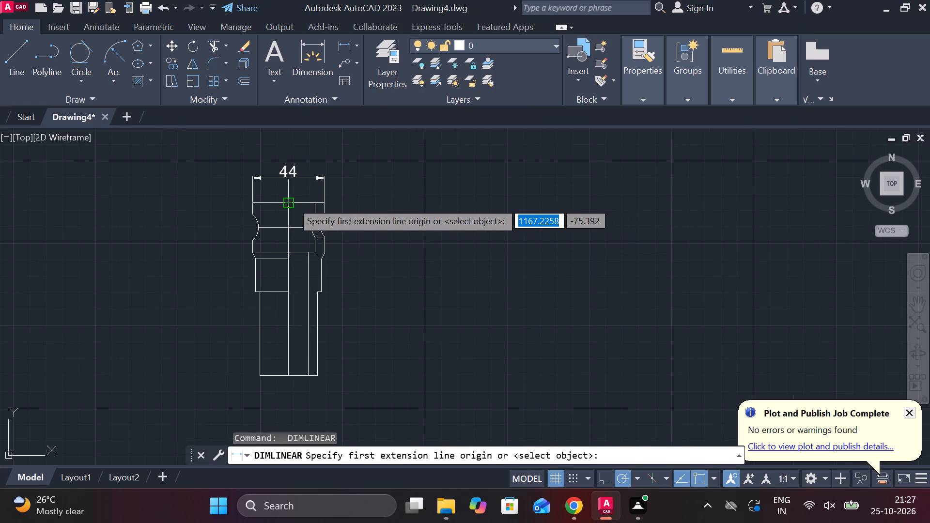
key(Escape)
Set the linetype of the vertical axis and the horizontal groove centreline to CENTER2.
click(291, 236)
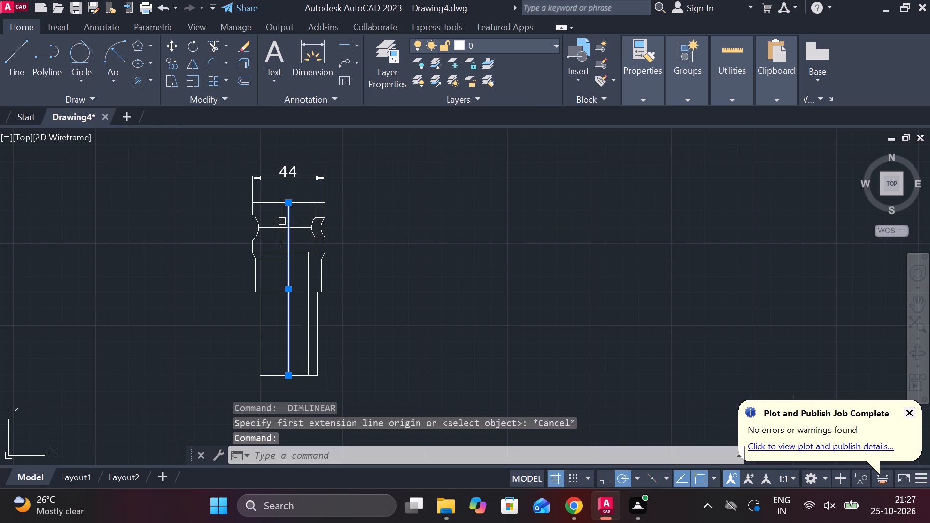
click(273, 230)
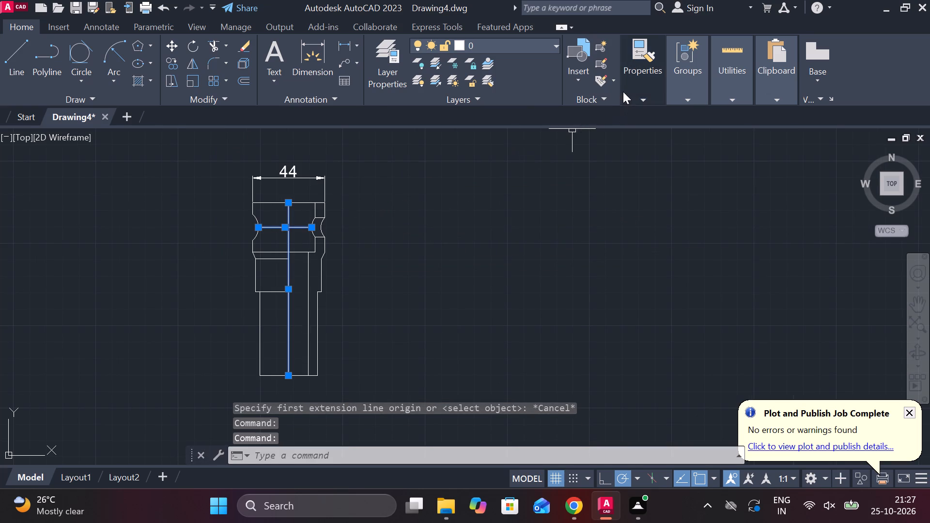
click(623, 92)
click(697, 145)
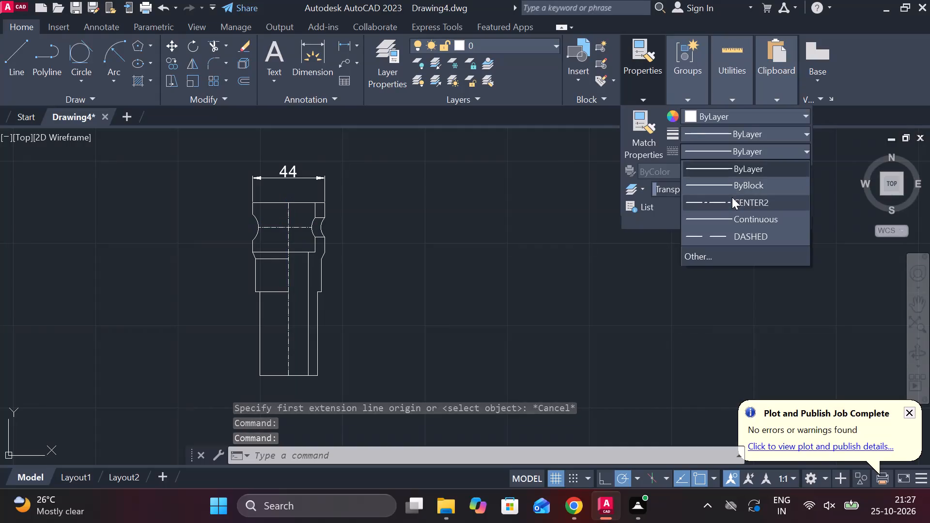
click(732, 197)
key(Escape)
Stretch the left end of the horizontal groove centreline outward past the part's left outline.
click(272, 231)
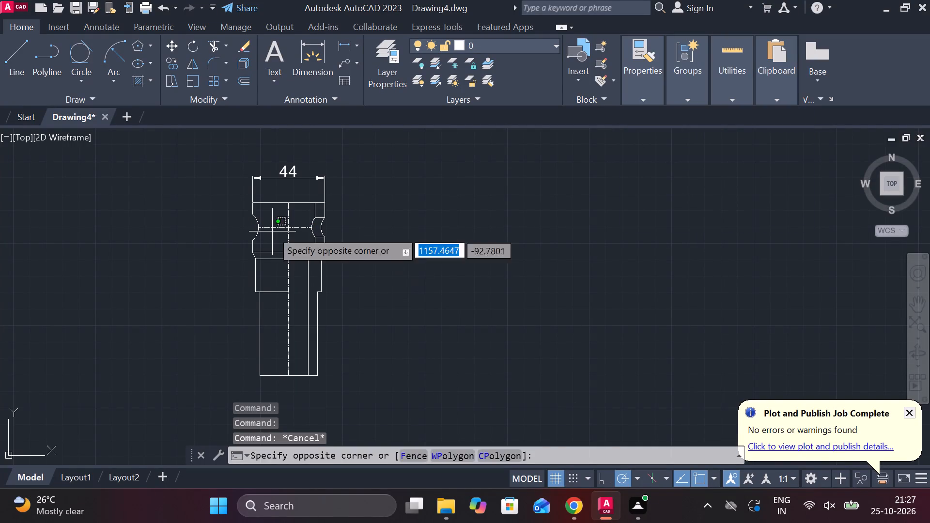
key(Escape)
click(270, 228)
click(256, 228)
click(224, 227)
key(Escape)
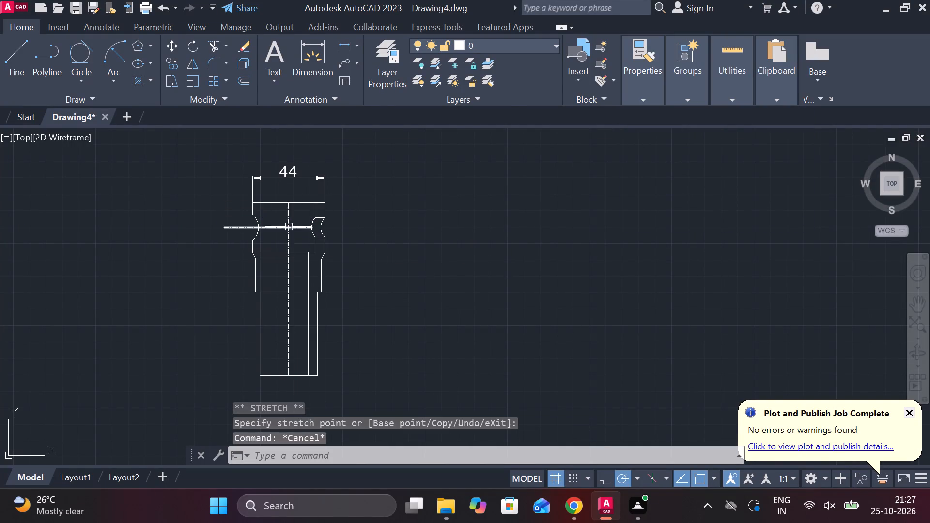
Stretch the right end of the horizontal groove centreline outward past the part's right outline.
click(298, 227)
click(313, 227)
click(352, 227)
key(Escape)
Add a horizontal linear dimension below the half-section, spanning the full width of its bottom edge.
scroll(353, 257, up, 1)
middle_drag(377, 304, 397, 196)
click(342, 47)
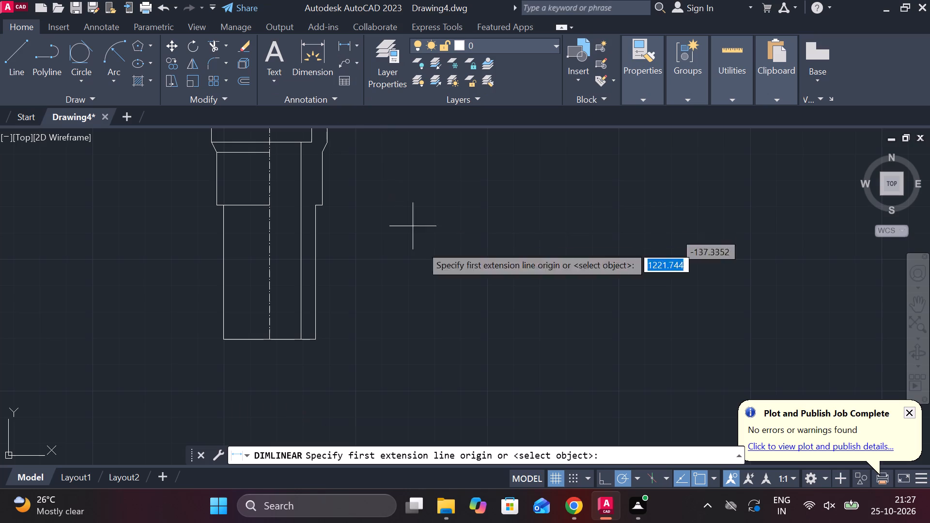
click(214, 338)
click(316, 342)
middle_drag(315, 367, 317, 336)
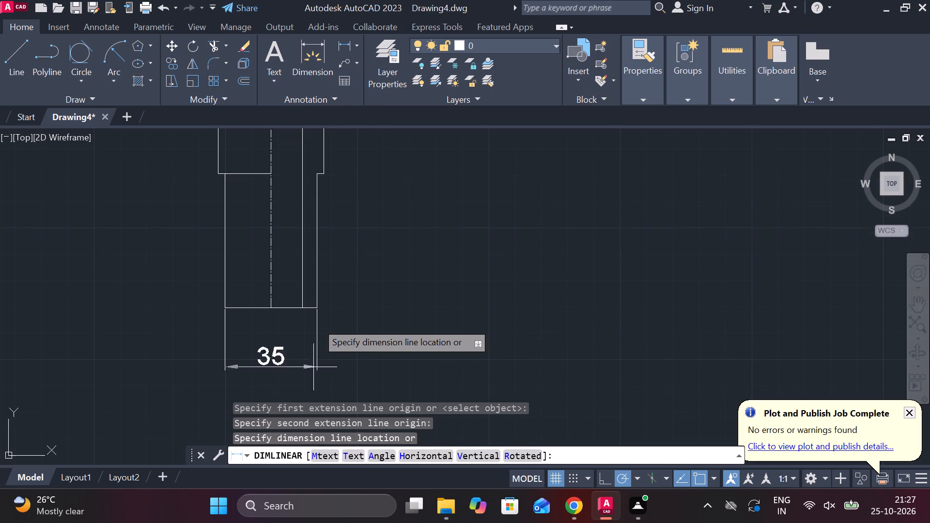
click(319, 341)
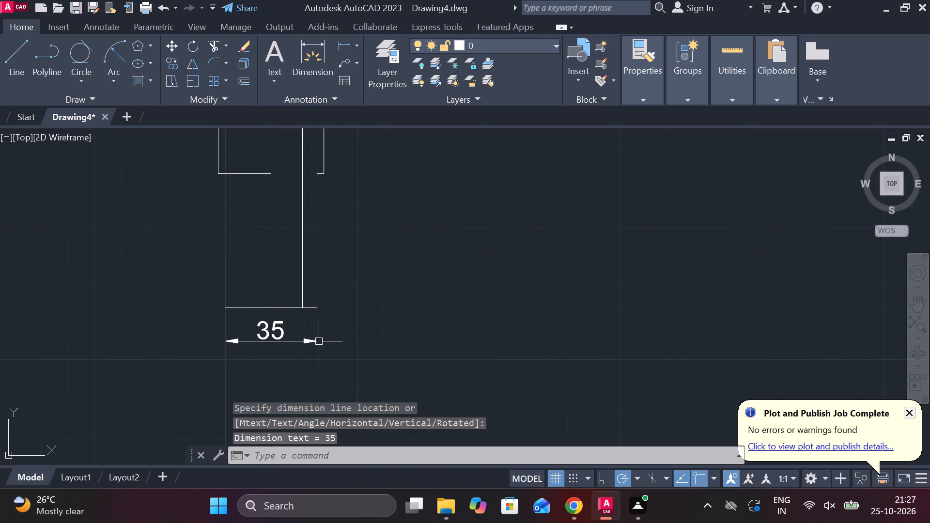
Stretch the lower end of the vertical axis centreline straight down past the bottom width dimension.
scroll(355, 314, down, 1)
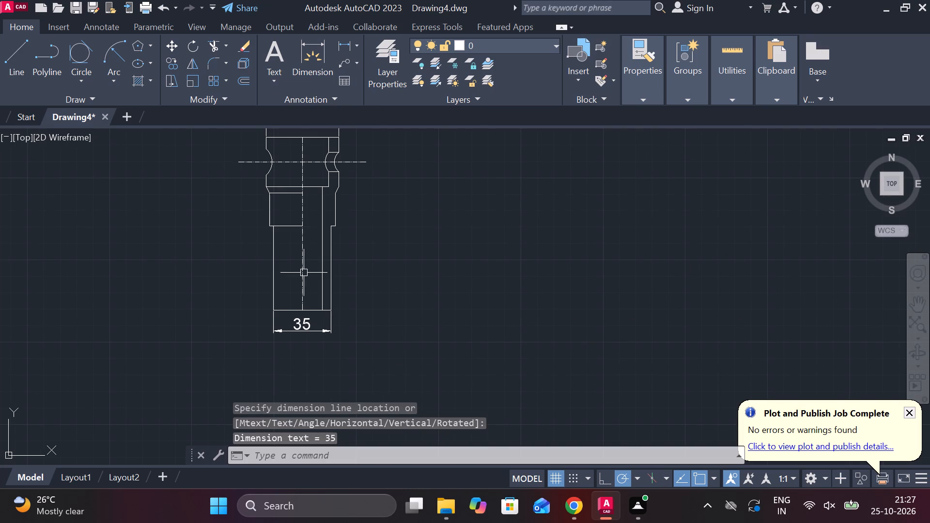
click(302, 269)
click(303, 313)
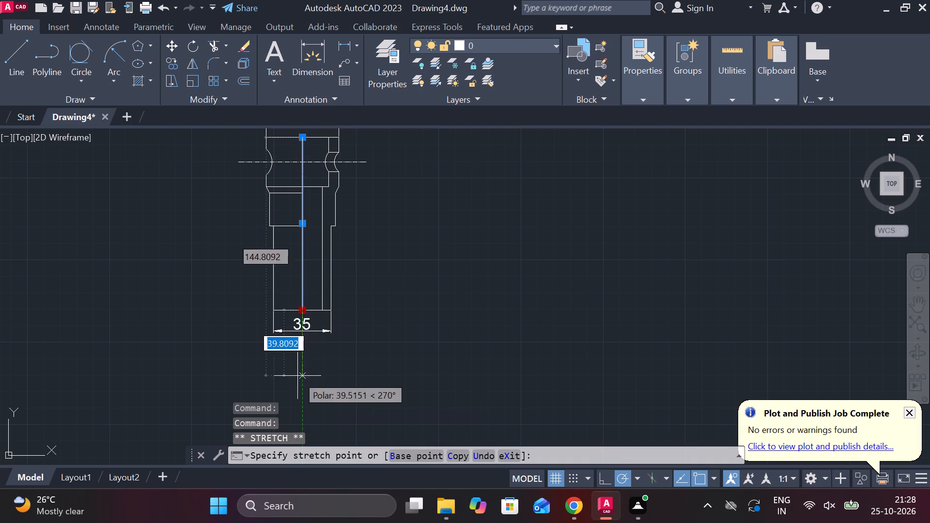
middle_drag(301, 389, 301, 356)
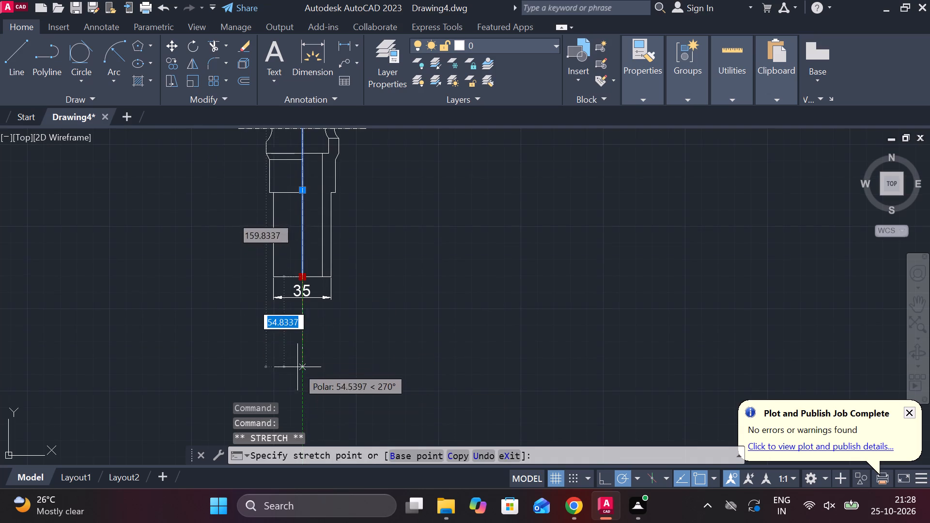
click(303, 374)
key(Escape)
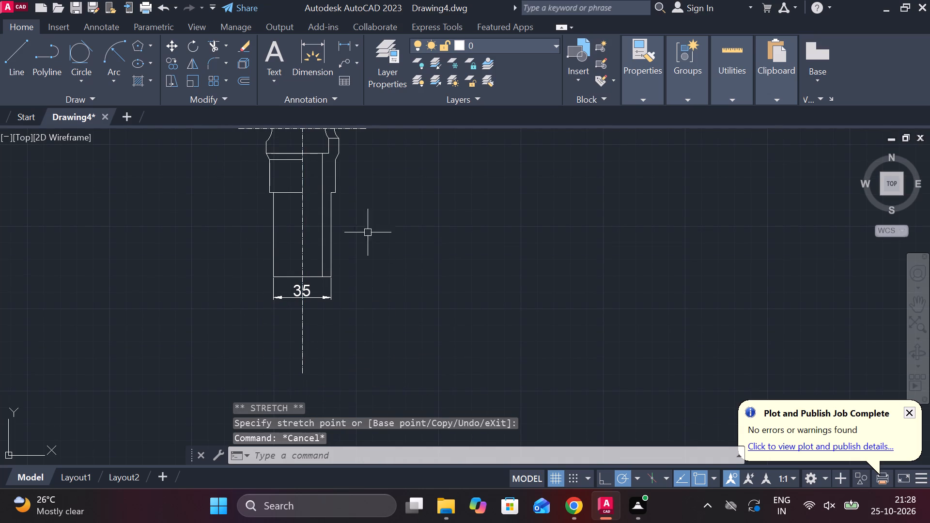
Add a vertical linear dimension left of the half-section for the height of its grooved head.
middle_drag(371, 223, 373, 247)
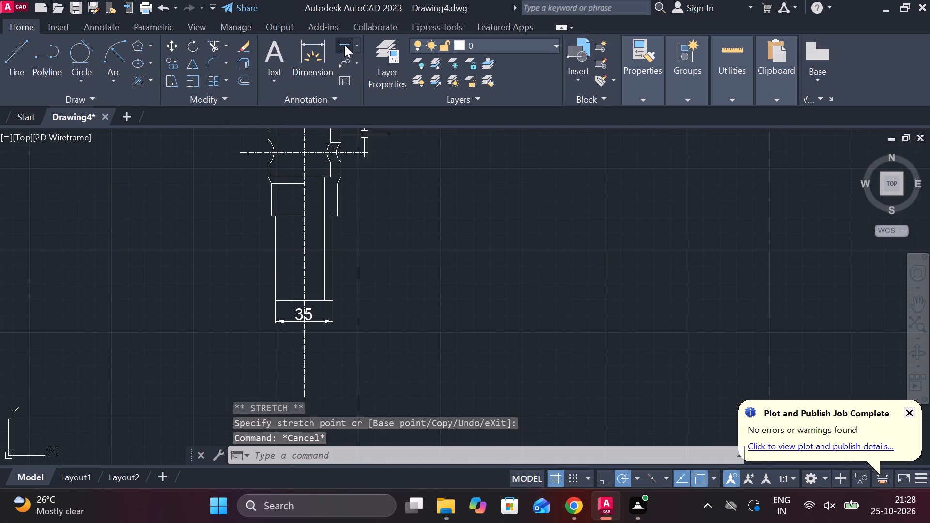
click(344, 45)
middle_drag(424, 284, 435, 345)
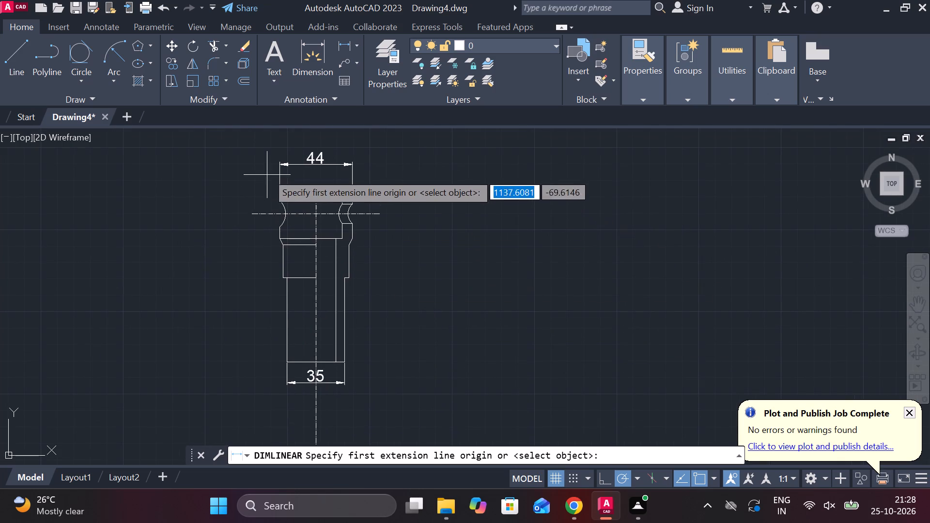
click(279, 184)
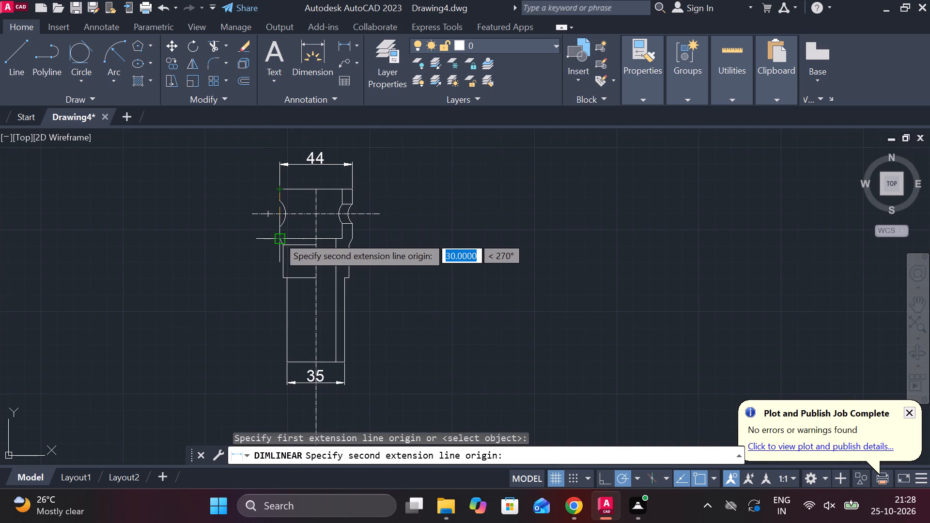
click(278, 236)
click(240, 230)
Add a vertical linear dimension for the middle step, from the head's lower-left corner to the step's bottom corner.
key(space)
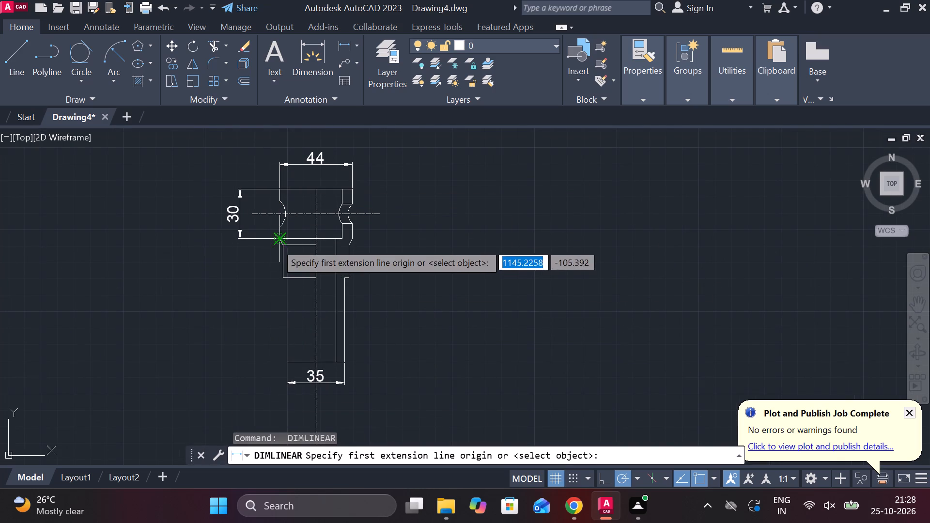
click(276, 243)
click(283, 277)
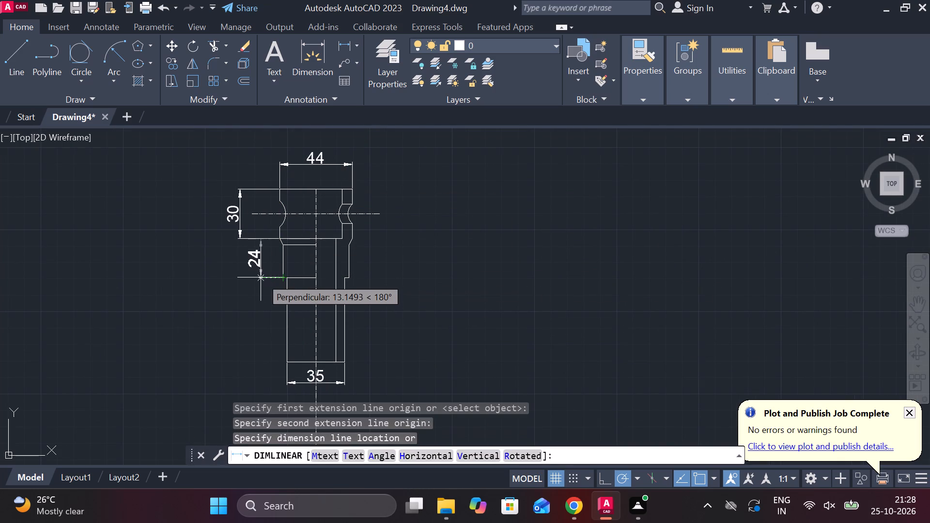
click(240, 235)
Align the middle step's vertical dimension line with the head height dimension line above it.
scroll(248, 246, up, 2)
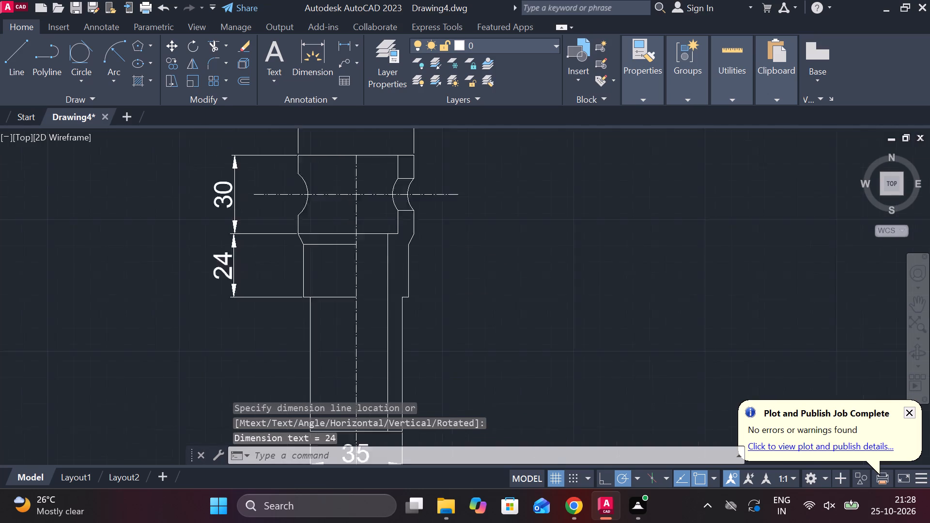
click(218, 246)
scroll(224, 229, up, 3)
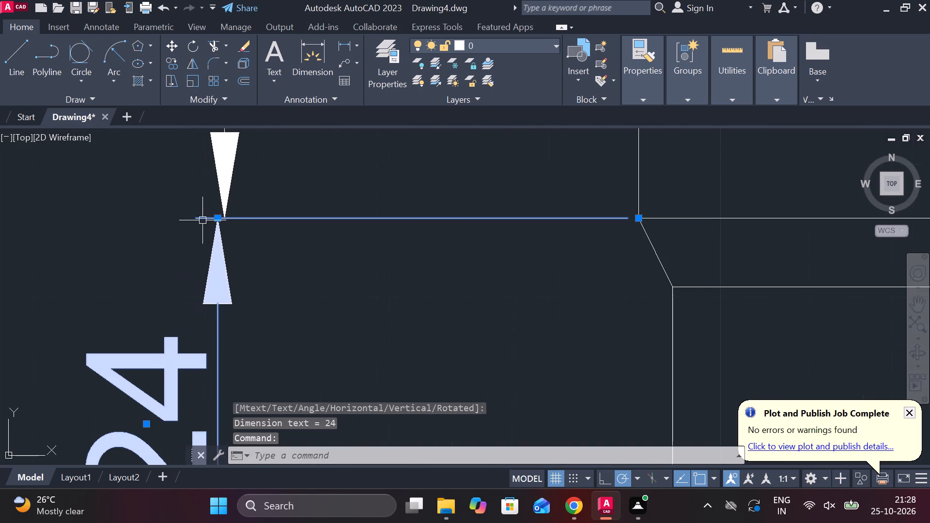
click(214, 216)
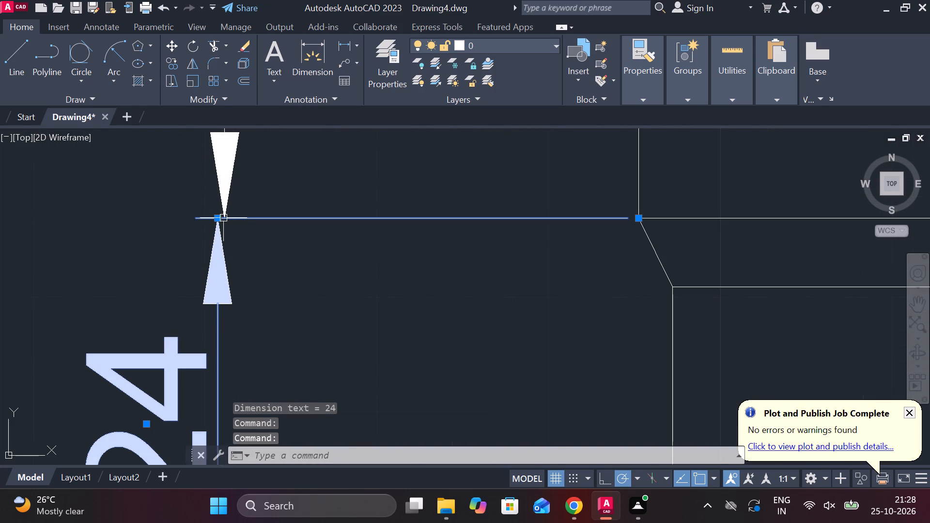
click(216, 218)
click(228, 219)
scroll(246, 218, down, 3)
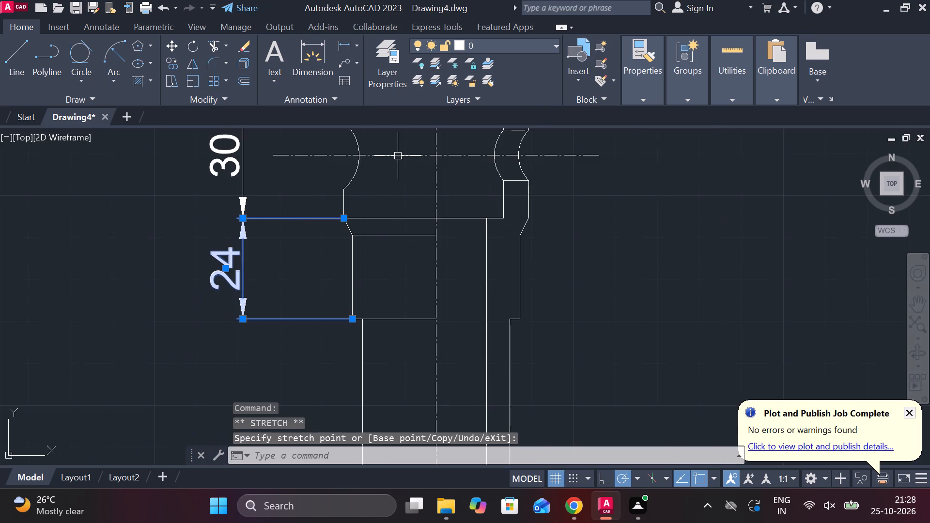
Add a vertical linear dimension for the lower shank's height, in line with the two vertical dimensions above.
click(339, 42)
middle_drag(315, 370, 306, 295)
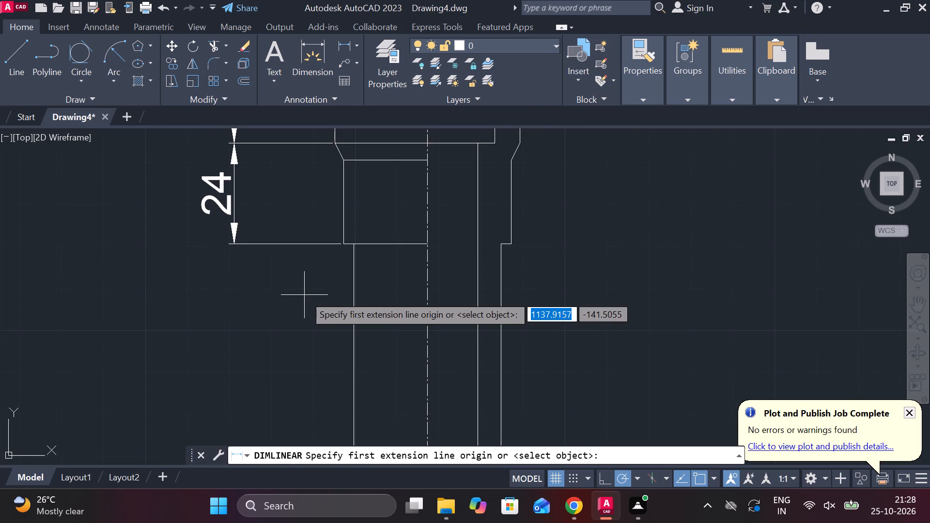
scroll(305, 308, down, 1)
click(326, 271)
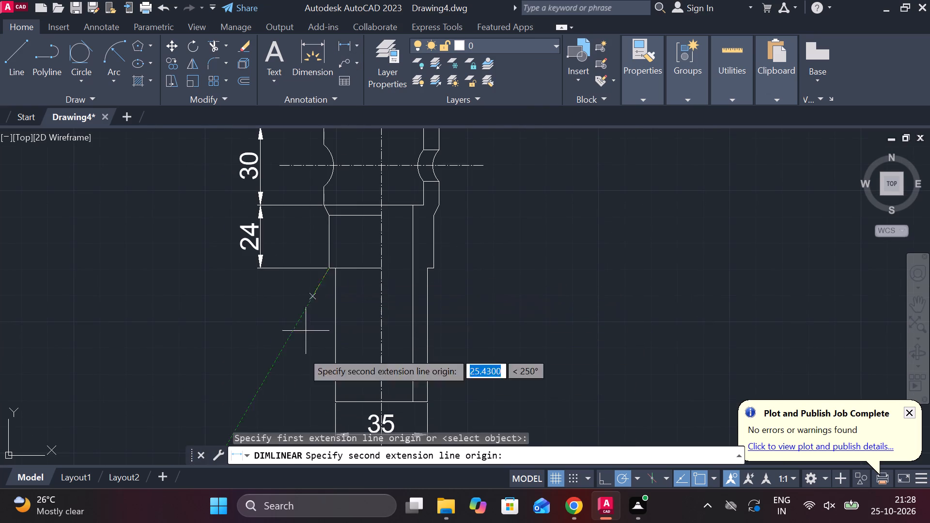
click(336, 406)
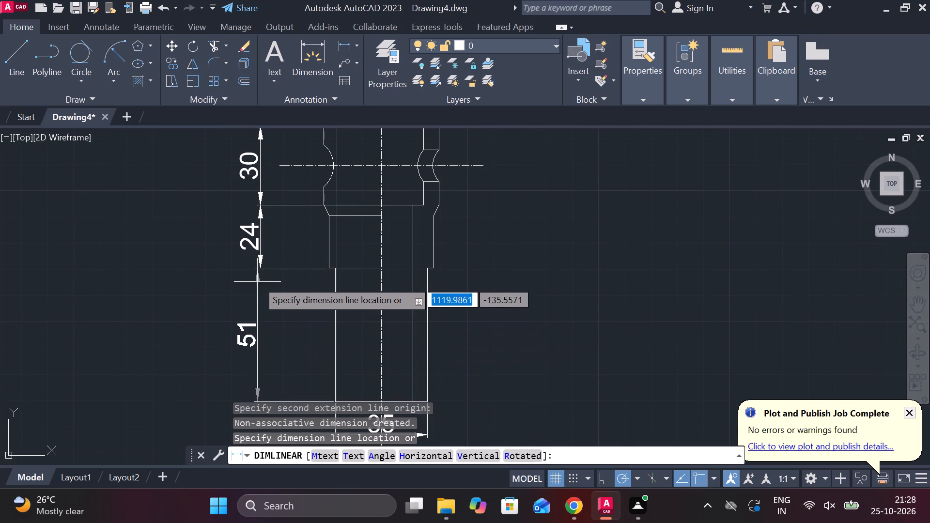
click(260, 267)
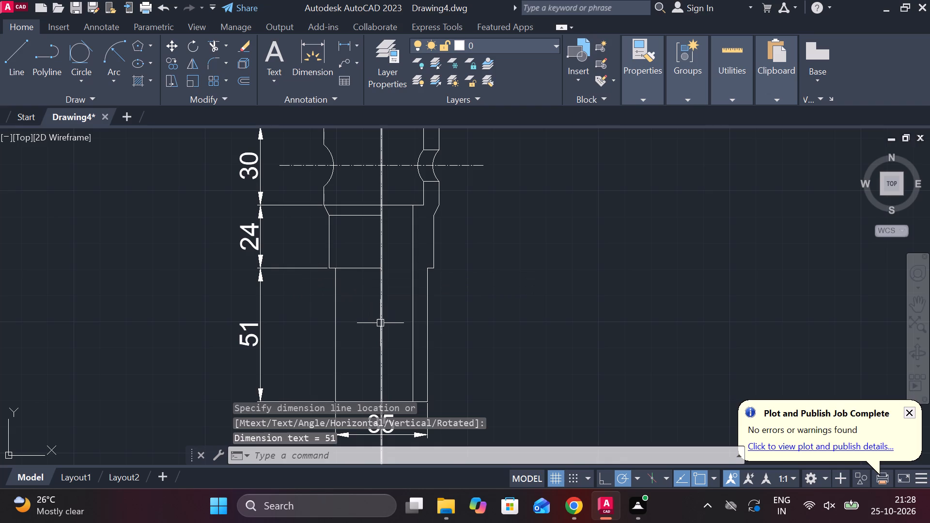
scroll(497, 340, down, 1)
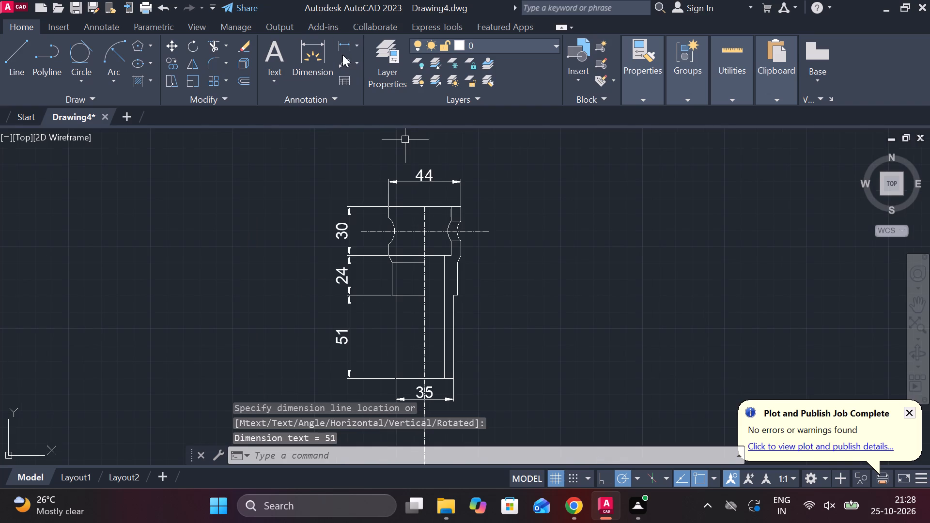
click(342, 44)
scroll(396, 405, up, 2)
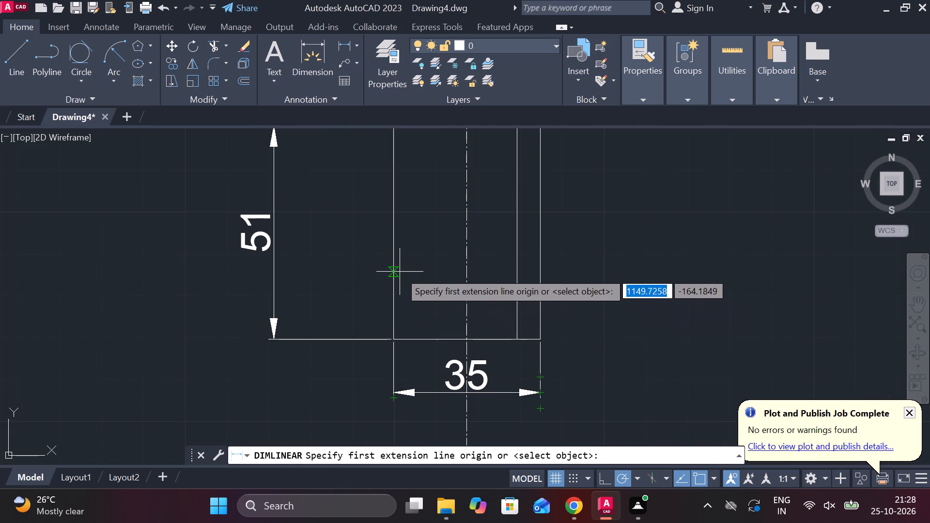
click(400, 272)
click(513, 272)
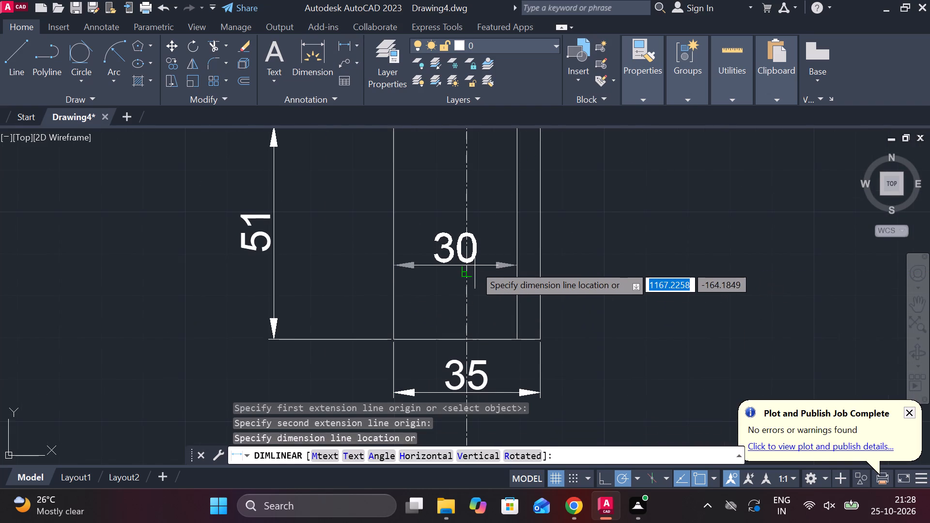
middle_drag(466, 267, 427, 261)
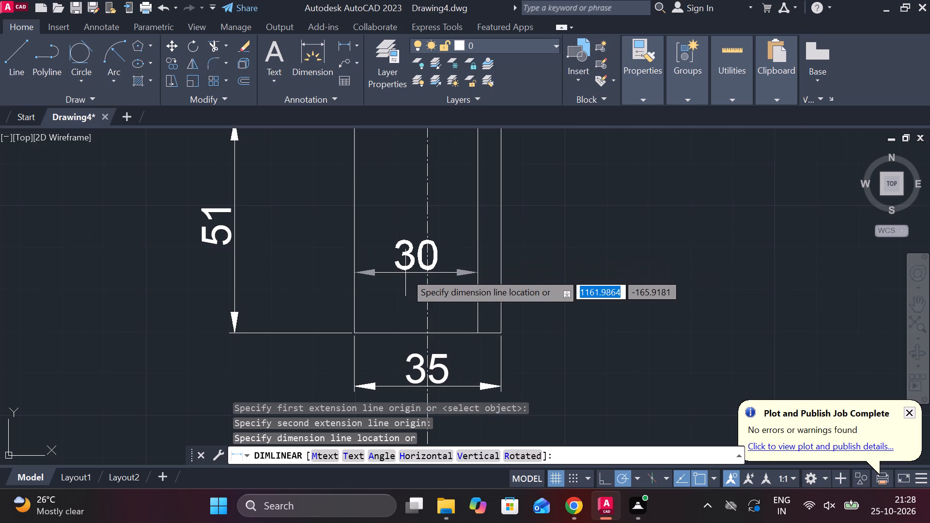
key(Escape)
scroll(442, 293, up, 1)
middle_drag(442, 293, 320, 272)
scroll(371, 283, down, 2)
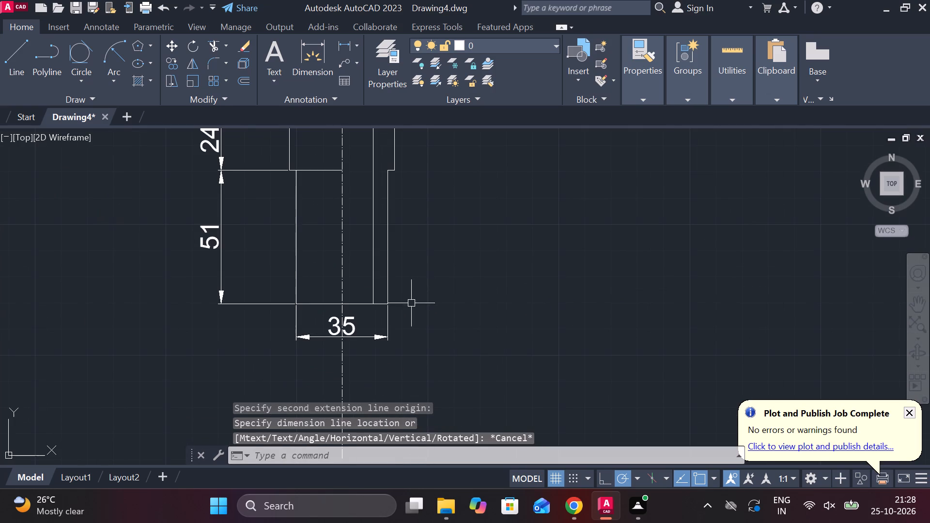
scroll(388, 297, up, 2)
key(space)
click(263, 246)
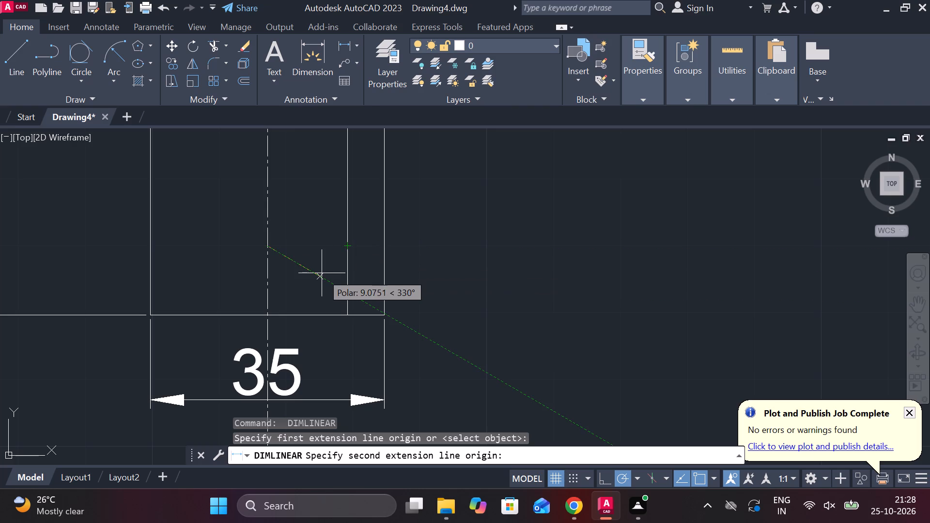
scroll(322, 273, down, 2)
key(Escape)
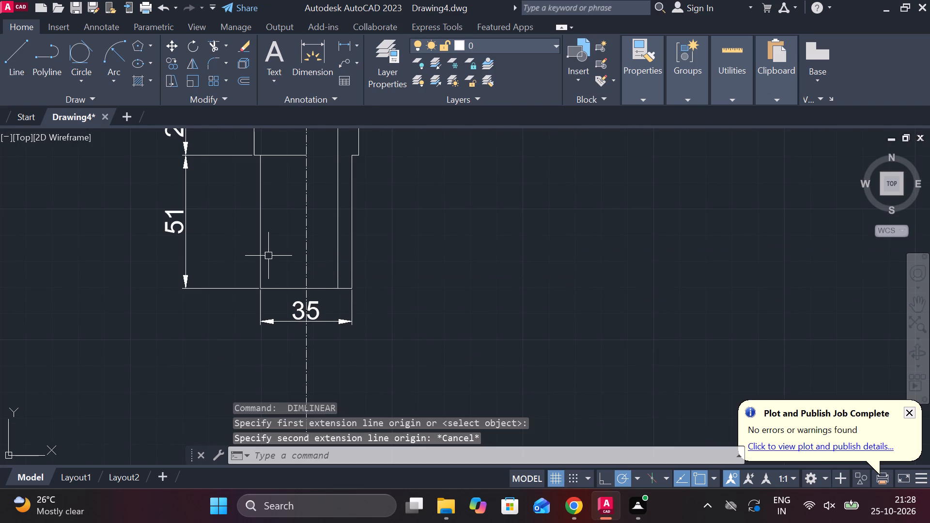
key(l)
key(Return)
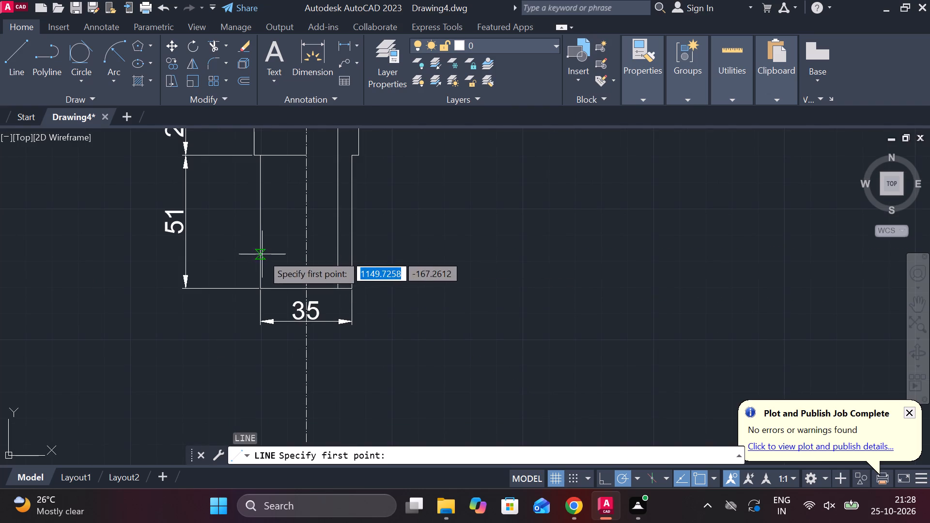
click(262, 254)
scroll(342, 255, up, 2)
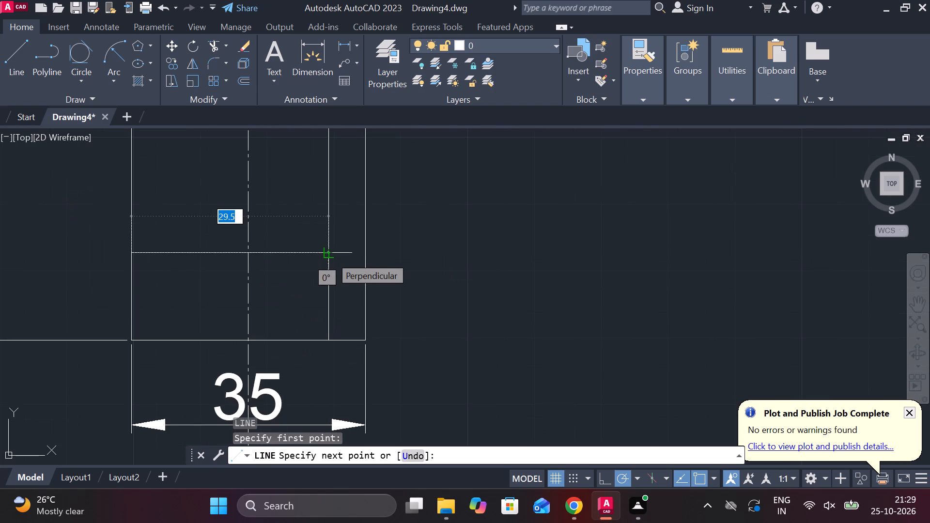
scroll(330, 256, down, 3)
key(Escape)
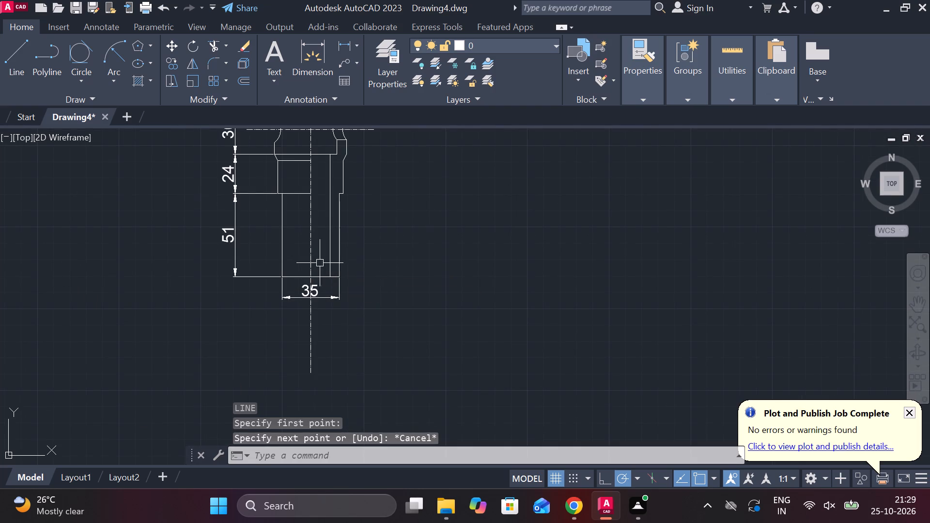
Erase the vertical inner bore line between the axis and the right outline, running through the middle step and shank.
scroll(330, 263, up, 2)
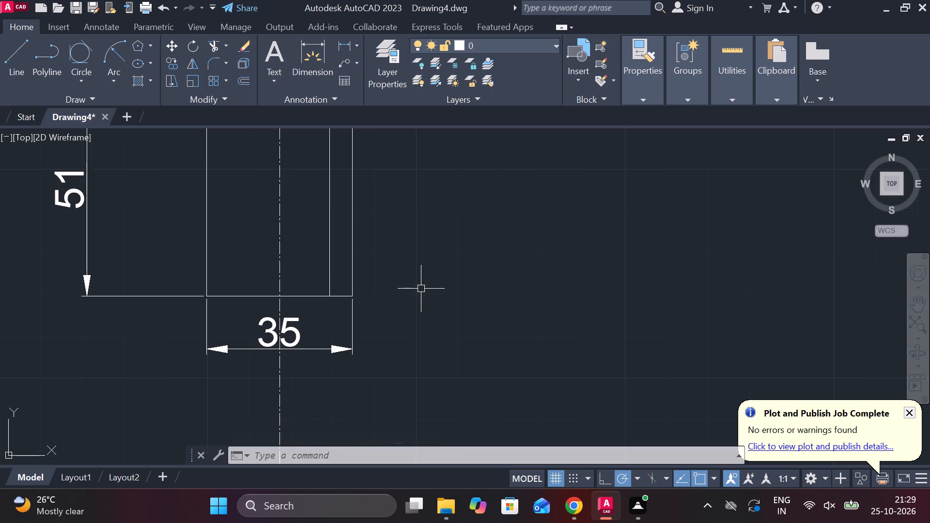
scroll(384, 287, down, 1)
middle_drag(397, 242, 410, 323)
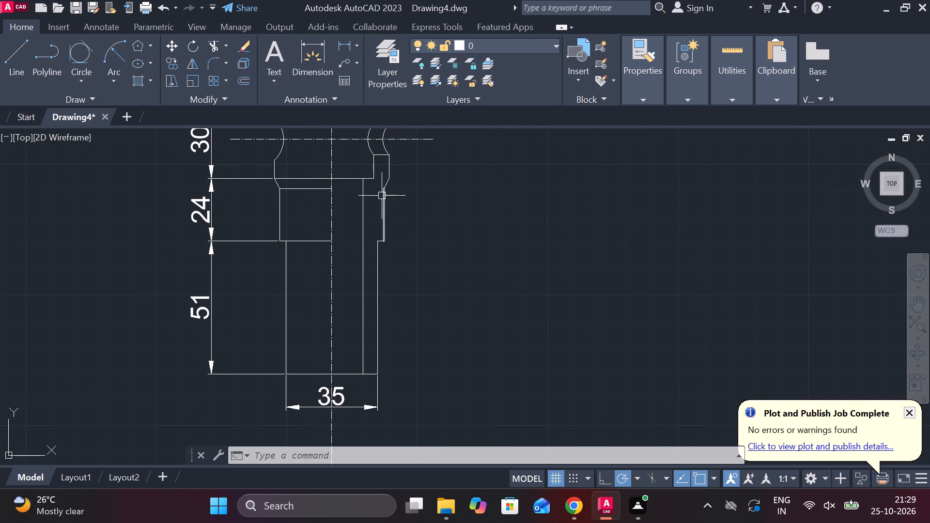
click(365, 206)
text(E)
key(space)
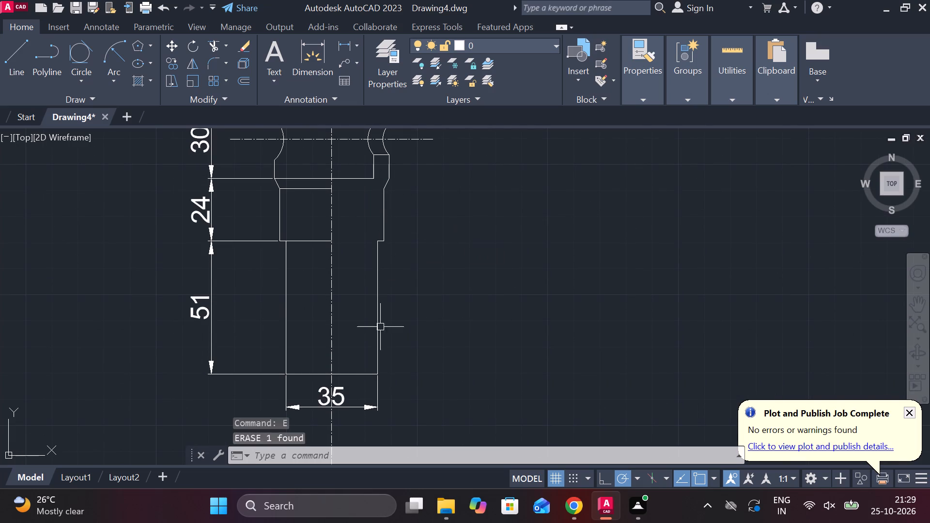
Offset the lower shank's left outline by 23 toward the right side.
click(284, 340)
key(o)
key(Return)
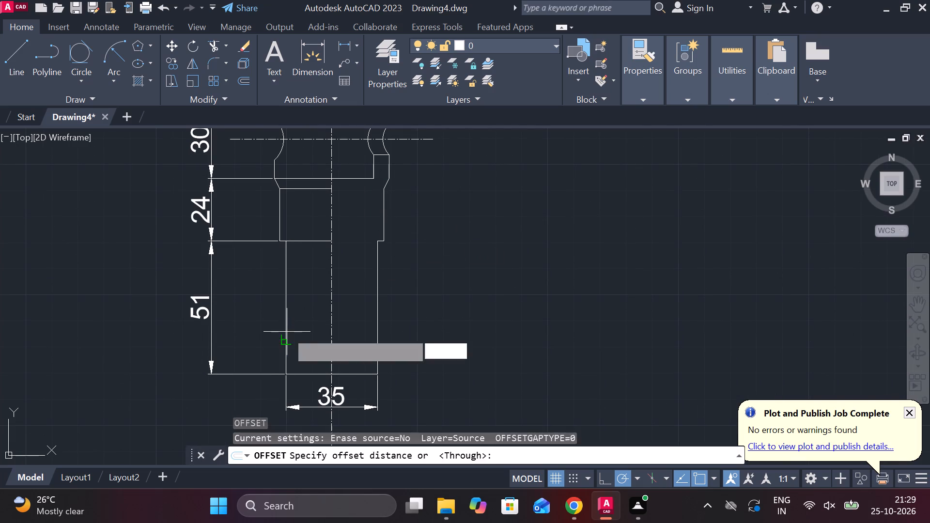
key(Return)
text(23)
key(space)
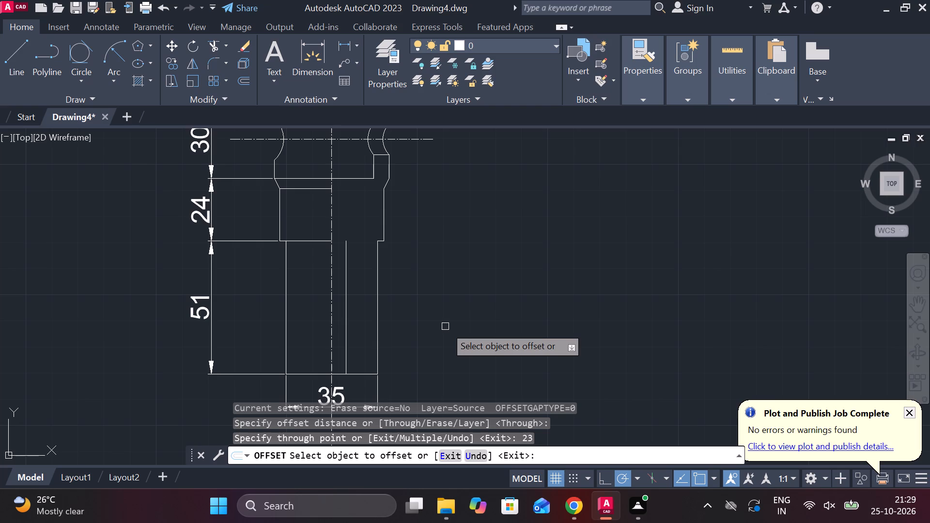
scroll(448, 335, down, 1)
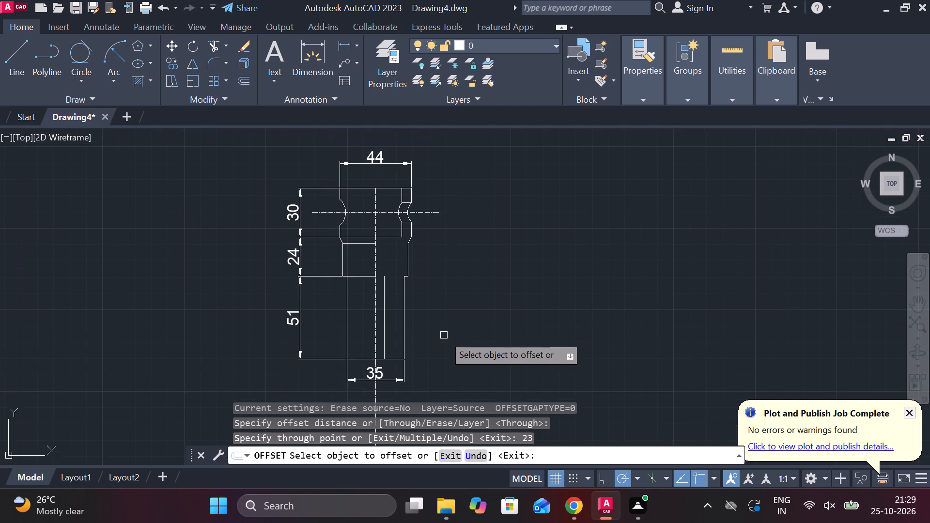
Undo the shank offset and the preceding erase to restore the vertical inner bore line.
key(ctrl+z)
key(ctrl+z)
key(ctrl+z)
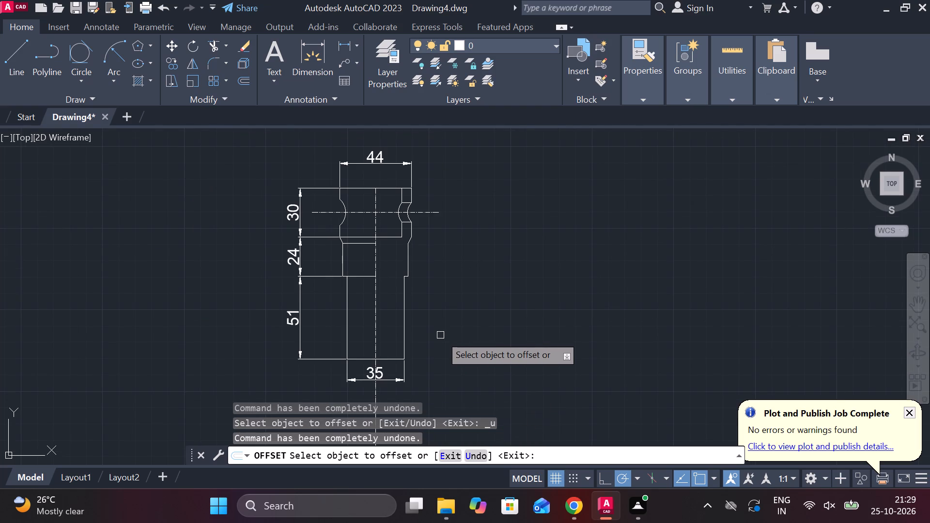
key(ctrl+z)
key(Escape)
key(ctrl+z)
key(ctrl+z)
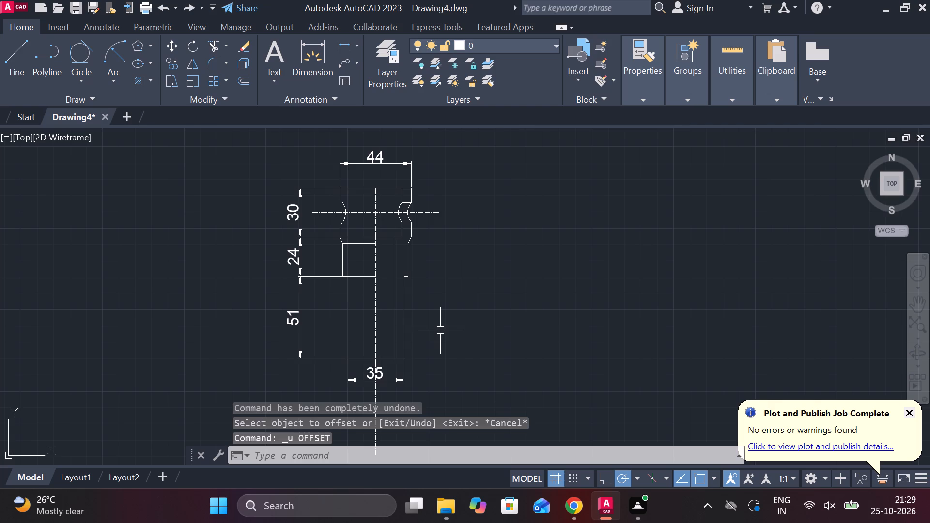
scroll(440, 330, up, 1)
key(Escape)
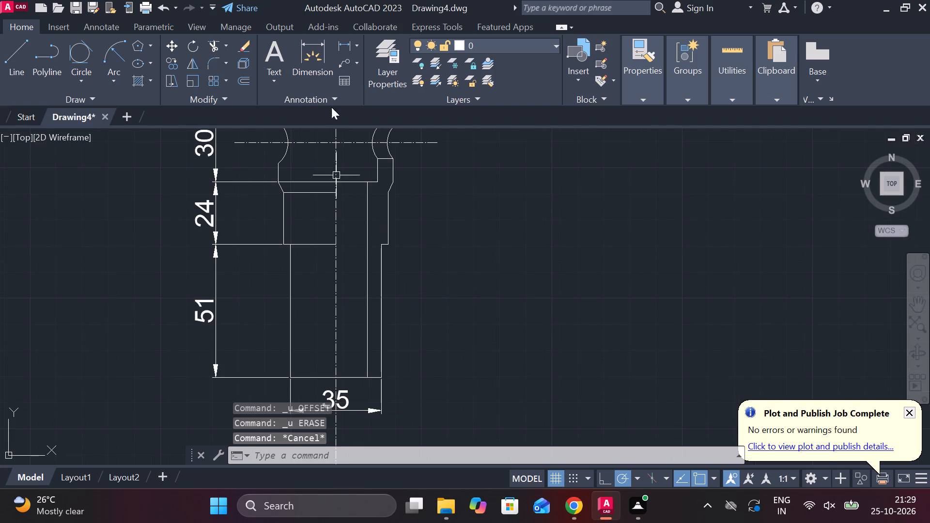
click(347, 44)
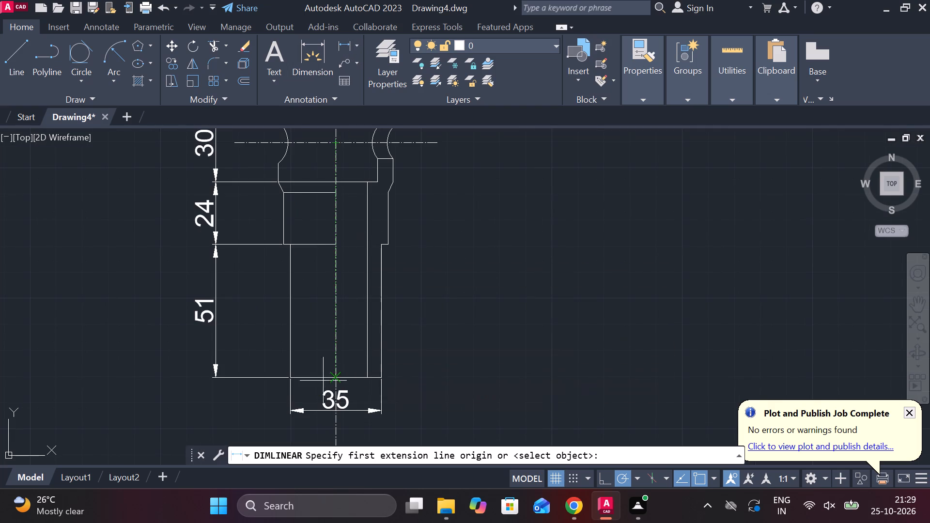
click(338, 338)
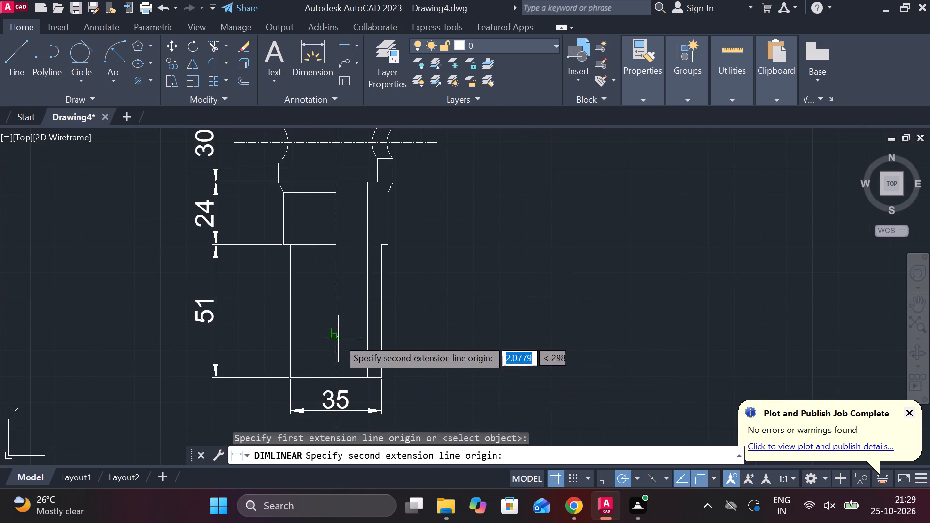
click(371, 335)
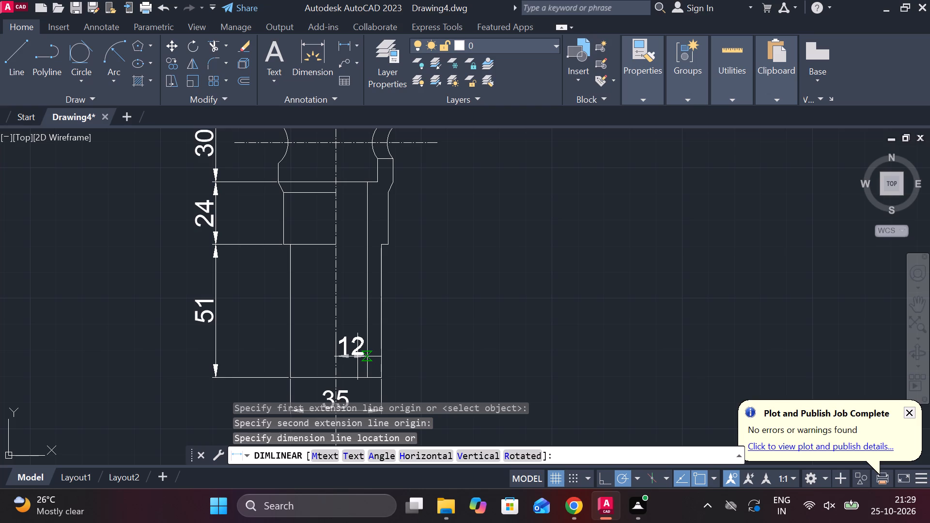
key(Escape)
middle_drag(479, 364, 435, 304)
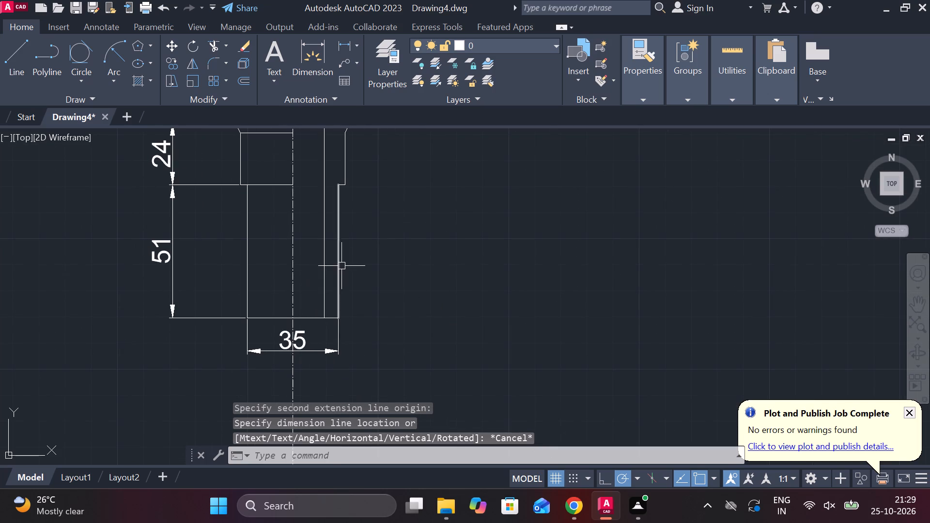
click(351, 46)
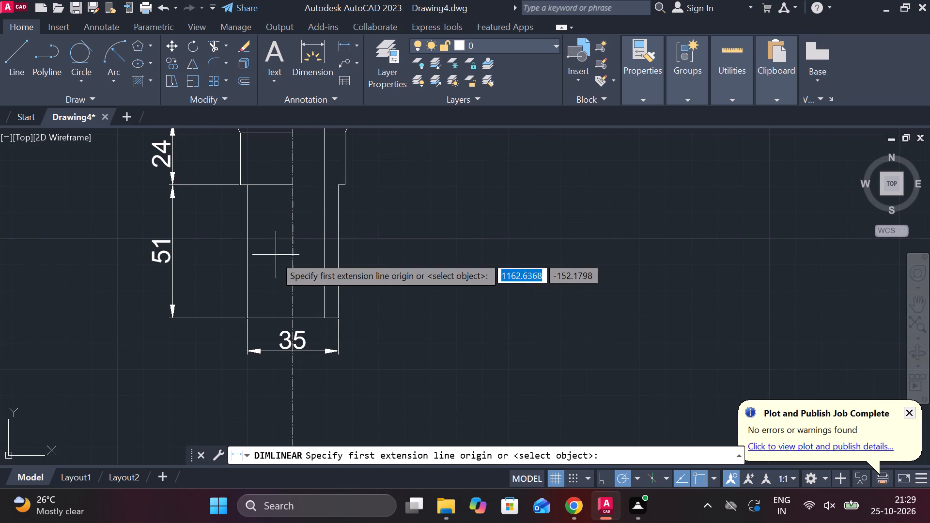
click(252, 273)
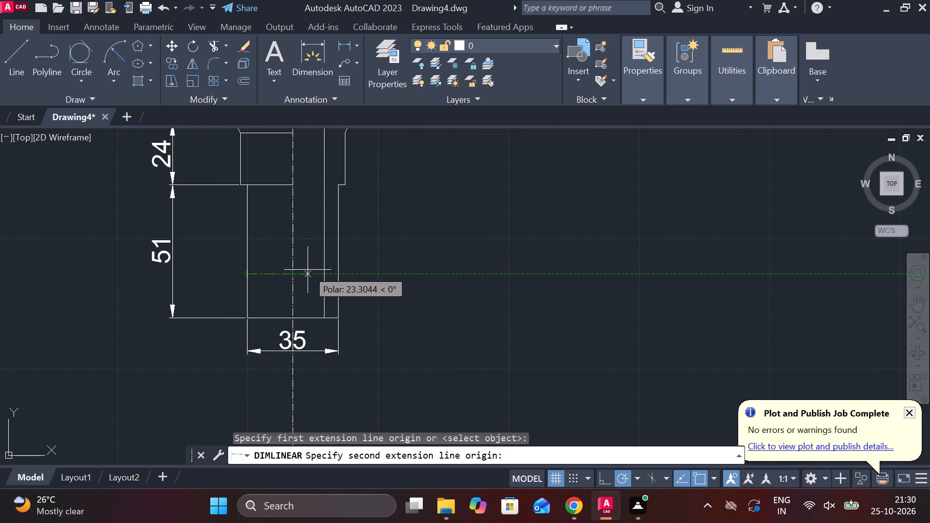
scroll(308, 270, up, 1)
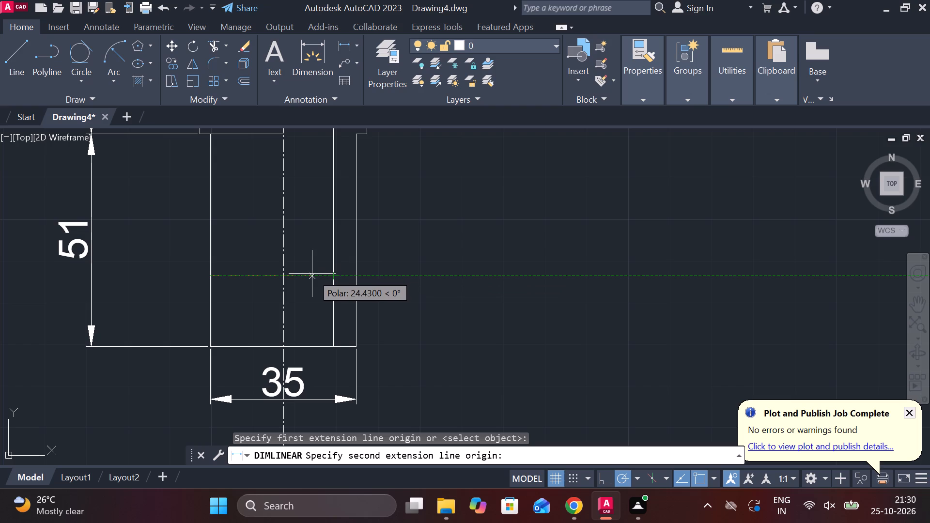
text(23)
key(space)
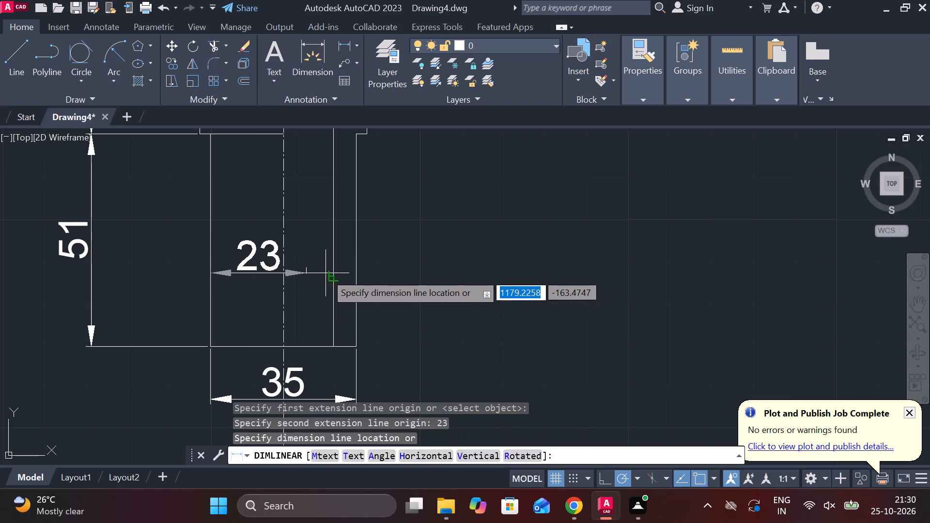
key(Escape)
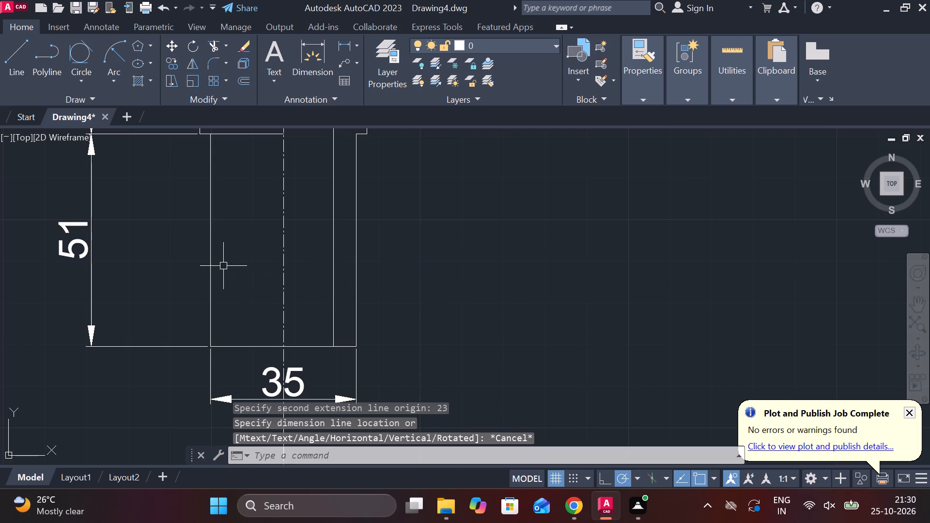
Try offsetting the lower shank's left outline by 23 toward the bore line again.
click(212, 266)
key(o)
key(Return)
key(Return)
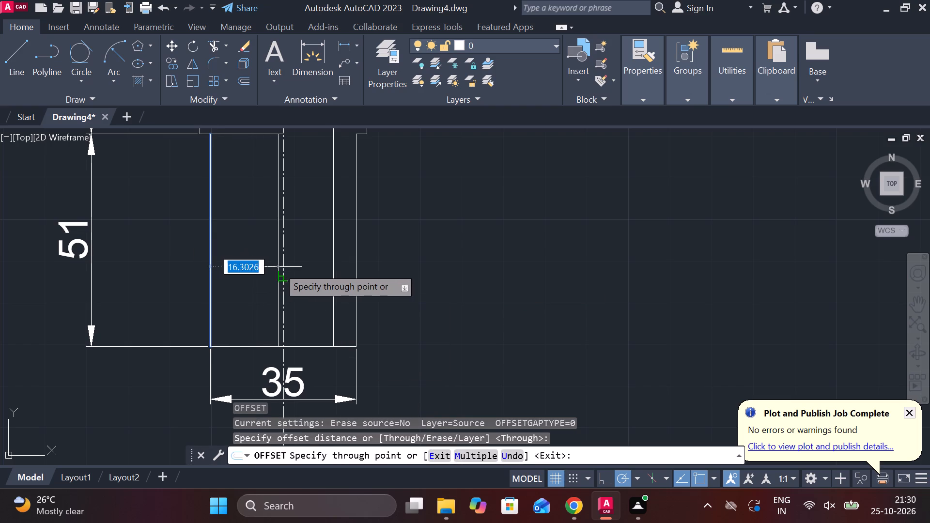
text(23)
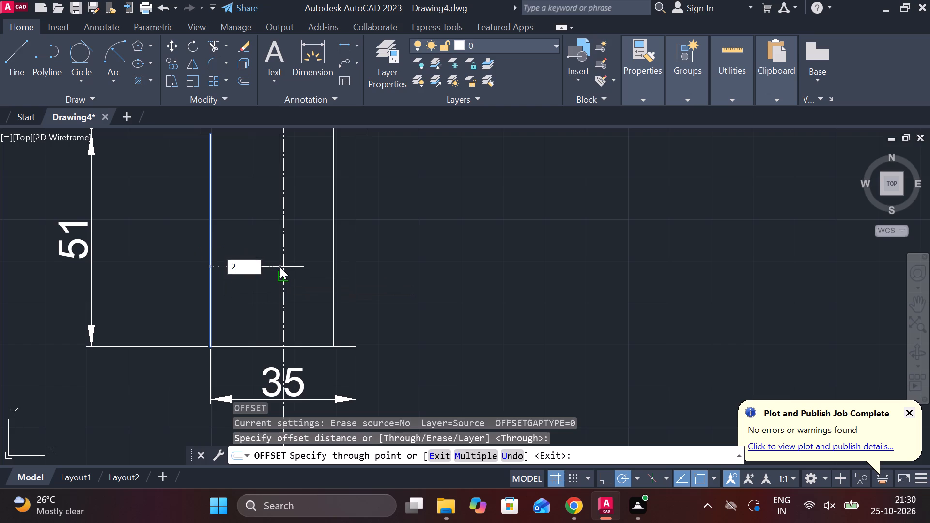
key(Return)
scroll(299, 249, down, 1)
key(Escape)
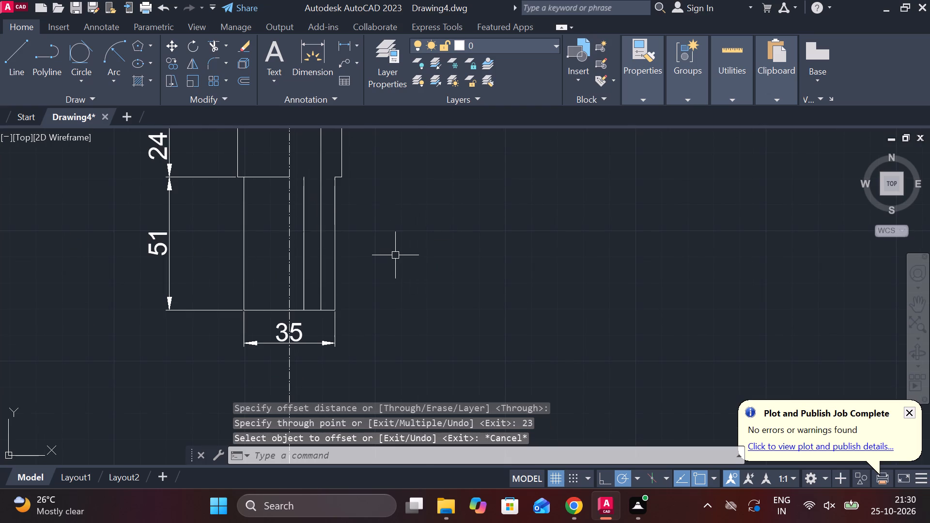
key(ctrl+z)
Add a vertical linear dimension for the part's overall height, placed on the sectioned side of the view.
scroll(396, 264, down, 3)
scroll(396, 244, up, 2)
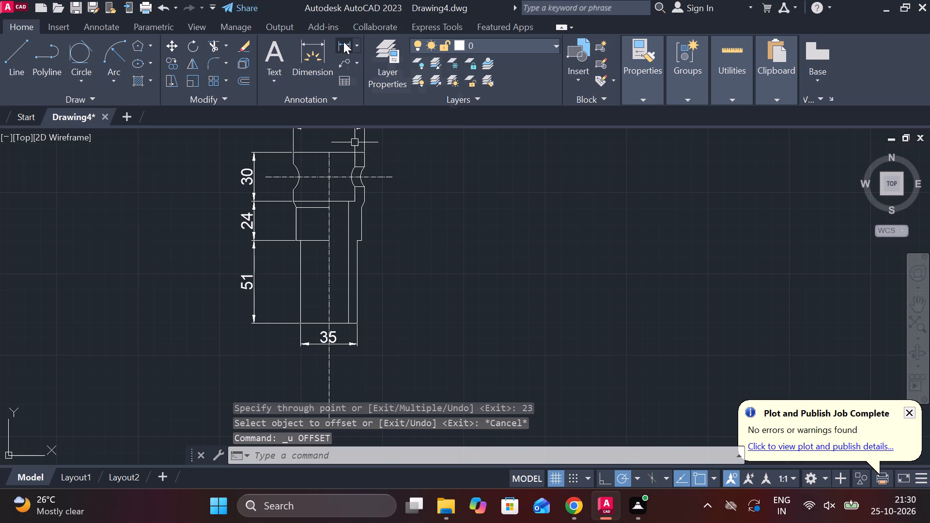
click(343, 42)
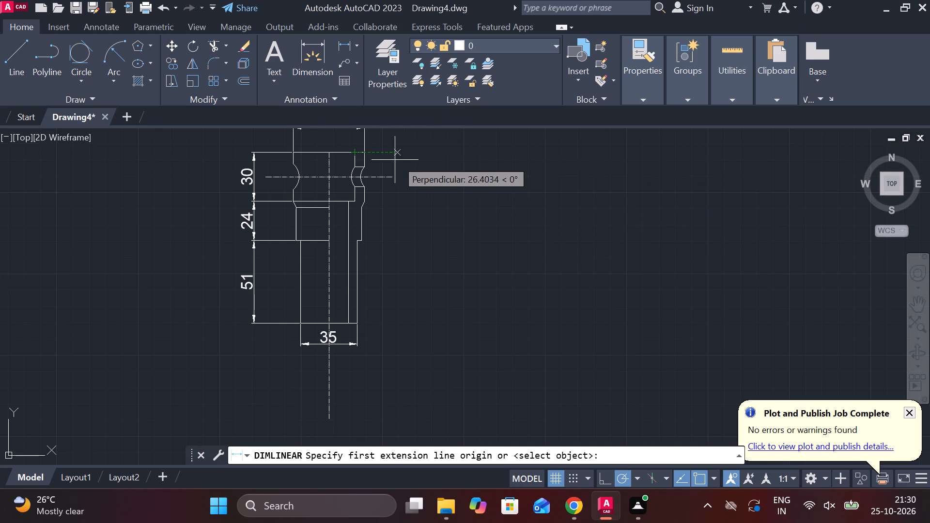
click(371, 153)
click(349, 322)
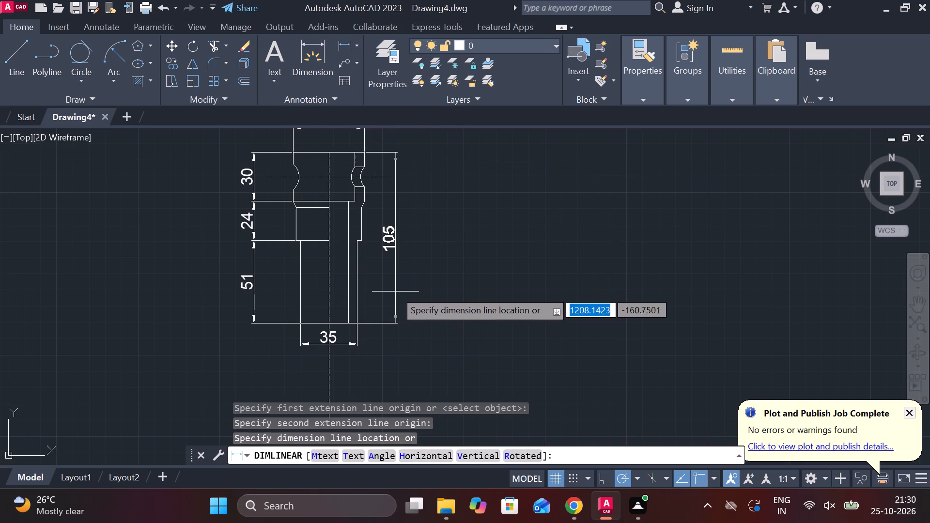
click(394, 270)
Hatch the cut wall of the half-section, both below and above the cross hole in the head.
click(142, 80)
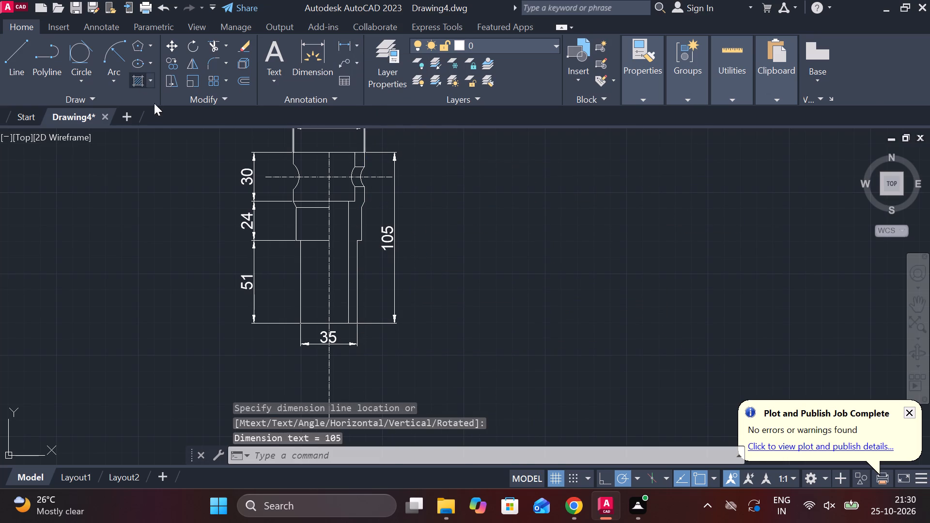
scroll(352, 269, up, 2)
click(353, 187)
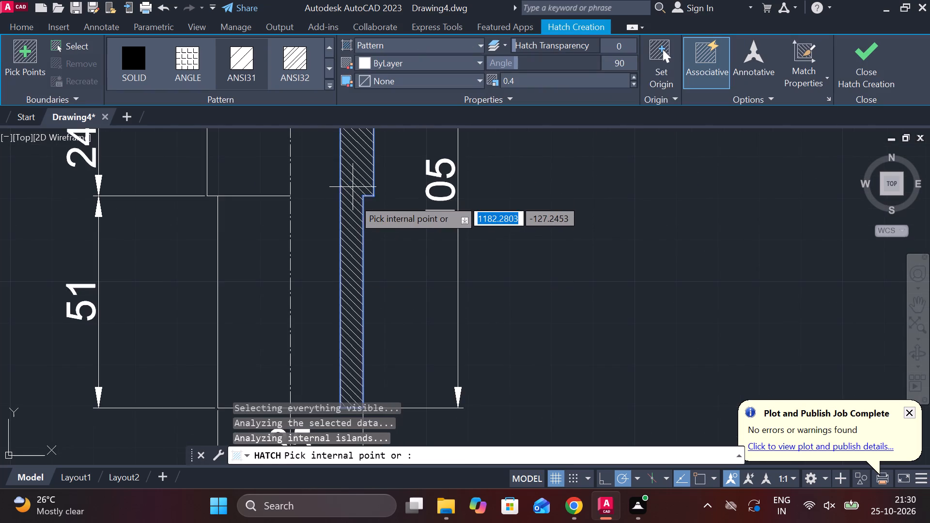
scroll(355, 203, down, 2)
middle_drag(382, 147, 365, 204)
scroll(349, 156, up, 1)
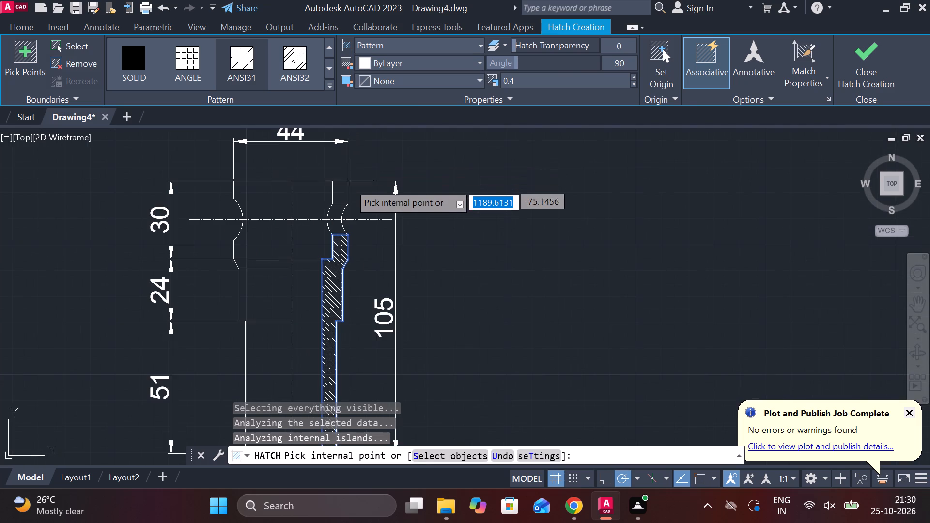
click(343, 191)
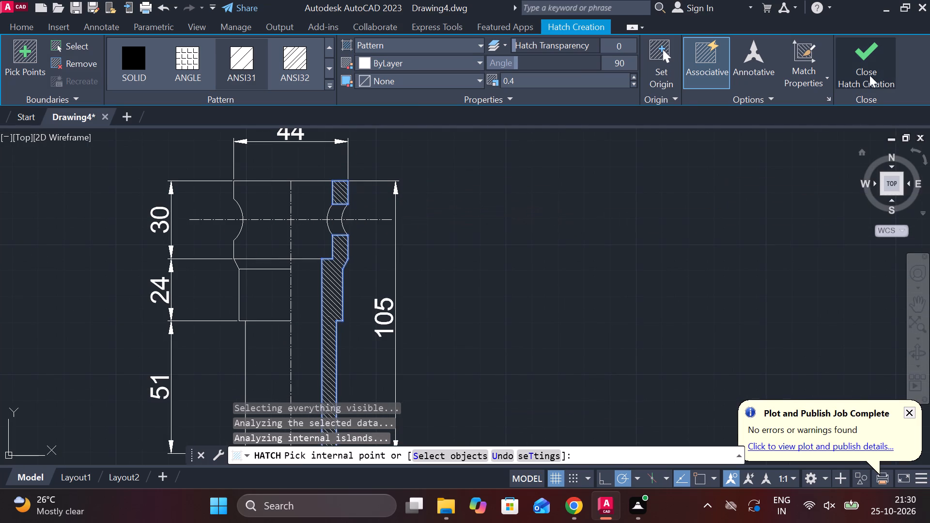
click(869, 75)
Draw a circle of diameter 10 centred where the head's horizontal centreline meets the vertical axis.
scroll(337, 339, down, 1)
key(c)
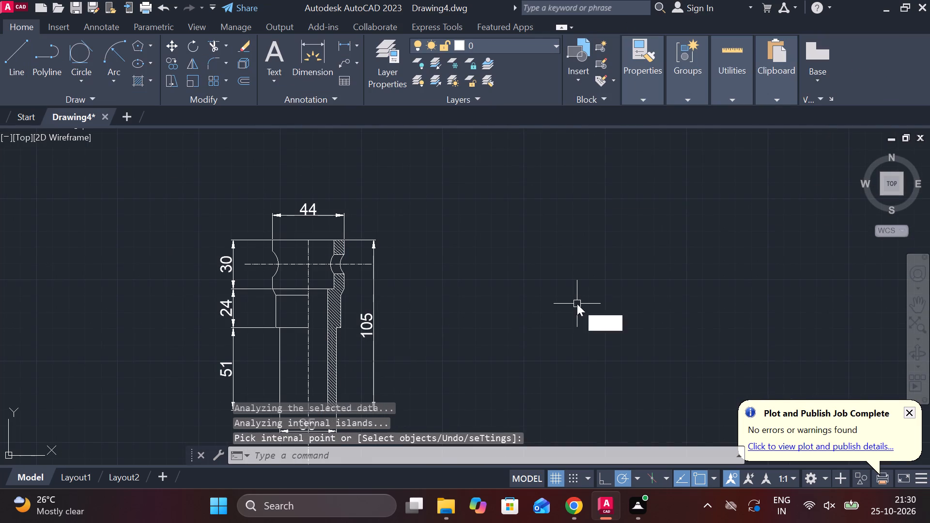
key(space)
click(307, 269)
scroll(307, 270, up, 2)
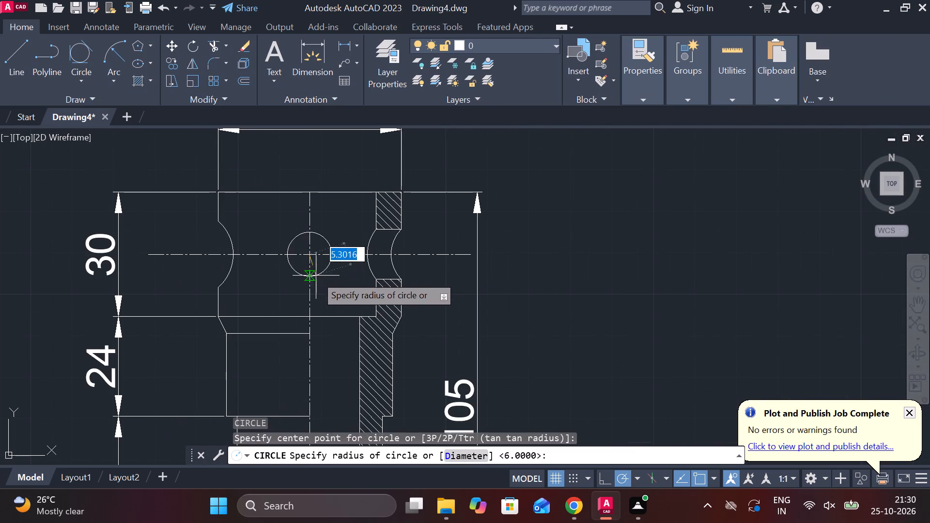
key(d)
key(space)
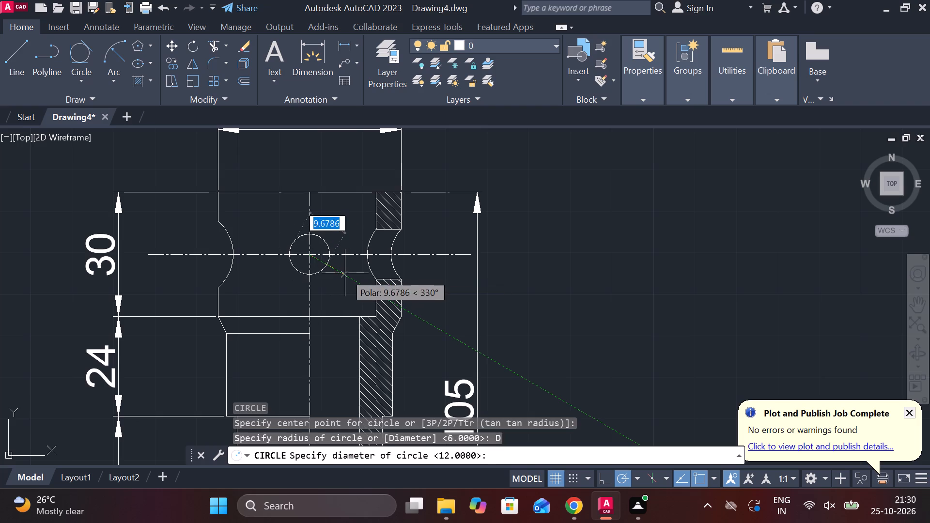
text(10)
key(Return)
scroll(354, 280, down, 2)
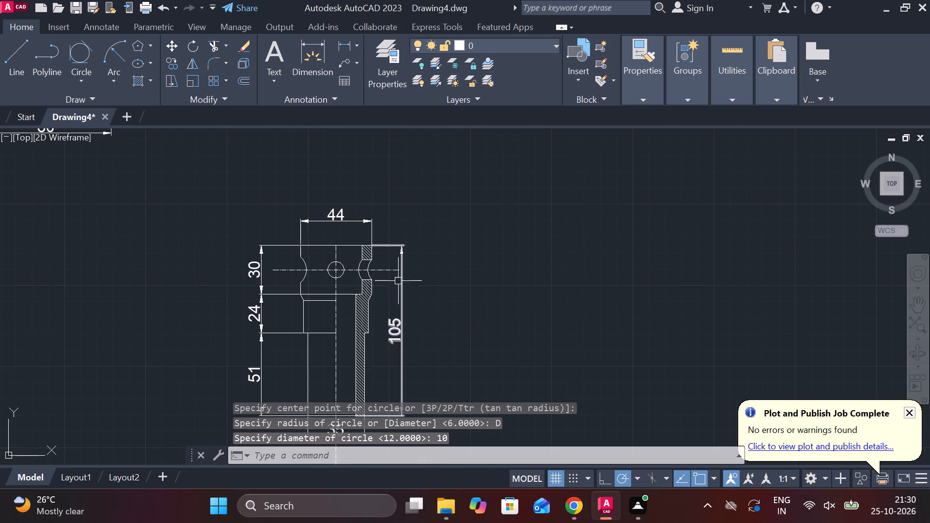
Draw a second circle of radius 10 concentric with the small circle in the head.
scroll(398, 281, up, 2)
scroll(471, 286, down, 2)
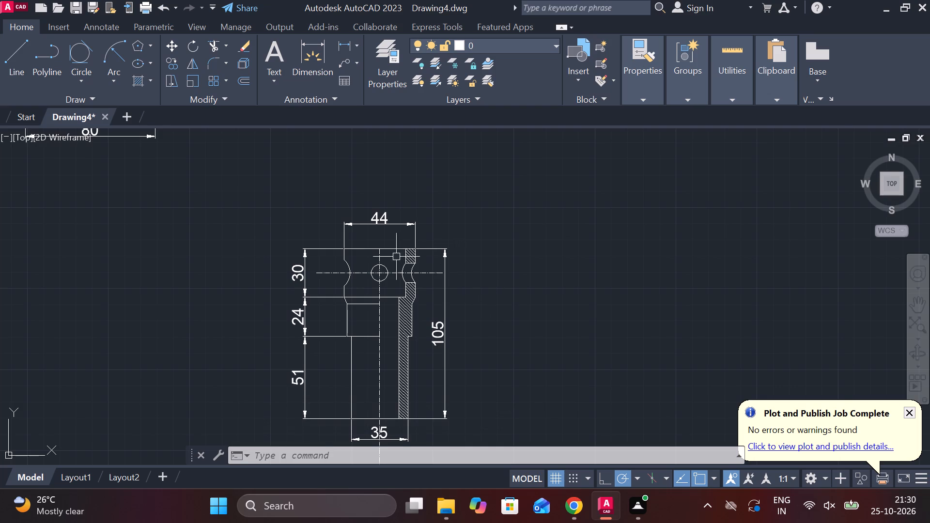
scroll(394, 257, up, 1)
key(c)
key(space)
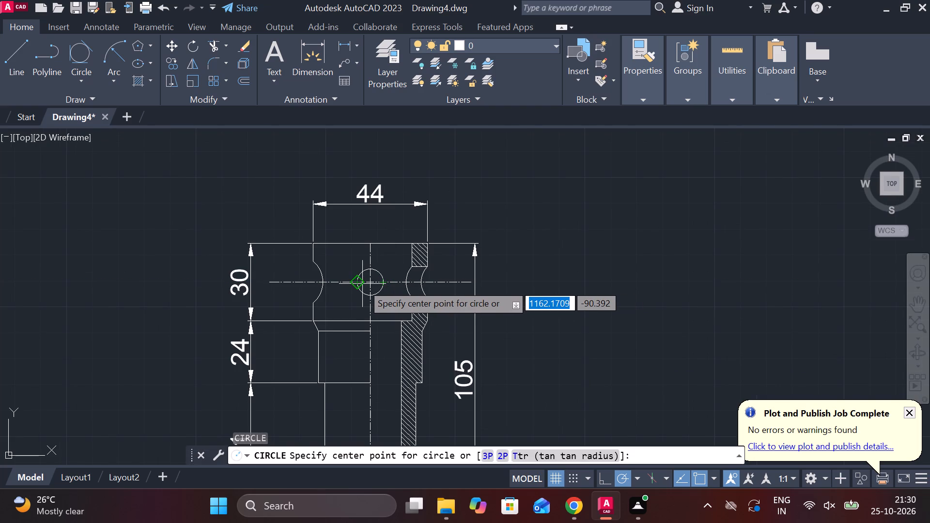
scroll(371, 290, up, 3)
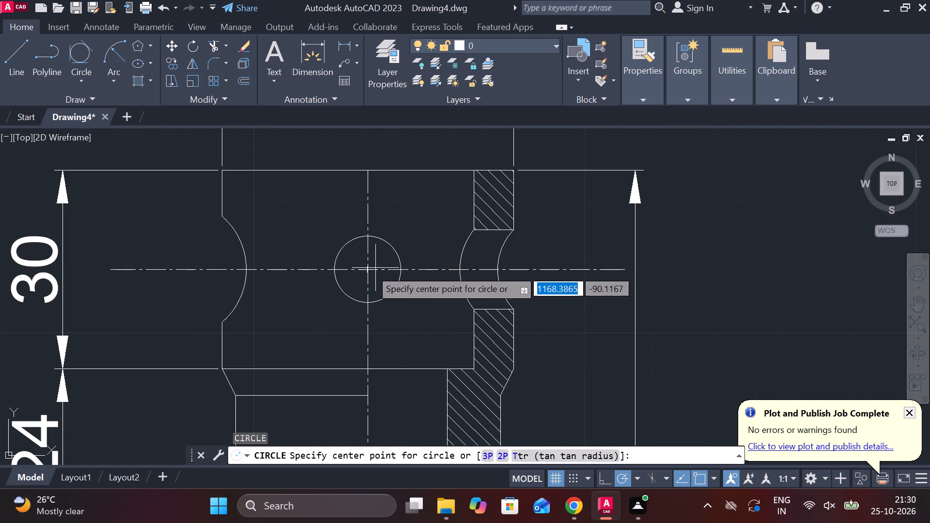
click(367, 270)
text(10)
key(Return)
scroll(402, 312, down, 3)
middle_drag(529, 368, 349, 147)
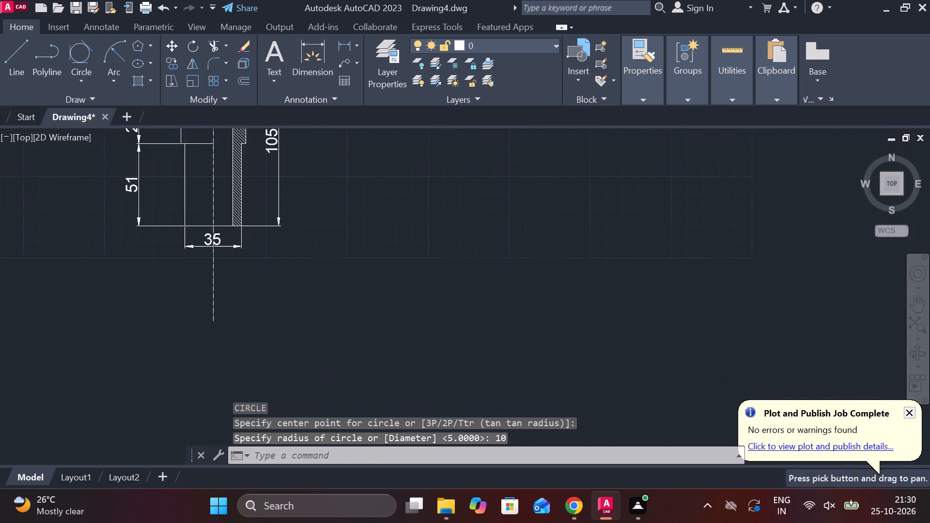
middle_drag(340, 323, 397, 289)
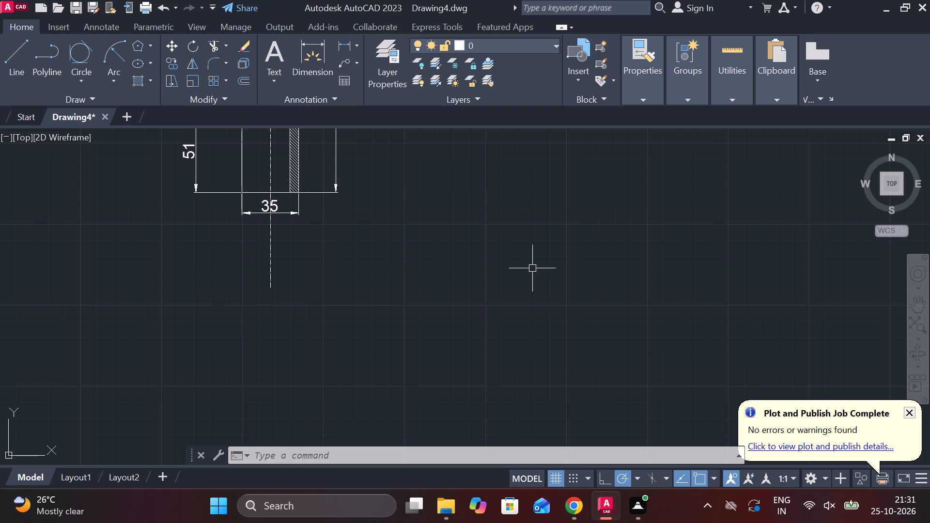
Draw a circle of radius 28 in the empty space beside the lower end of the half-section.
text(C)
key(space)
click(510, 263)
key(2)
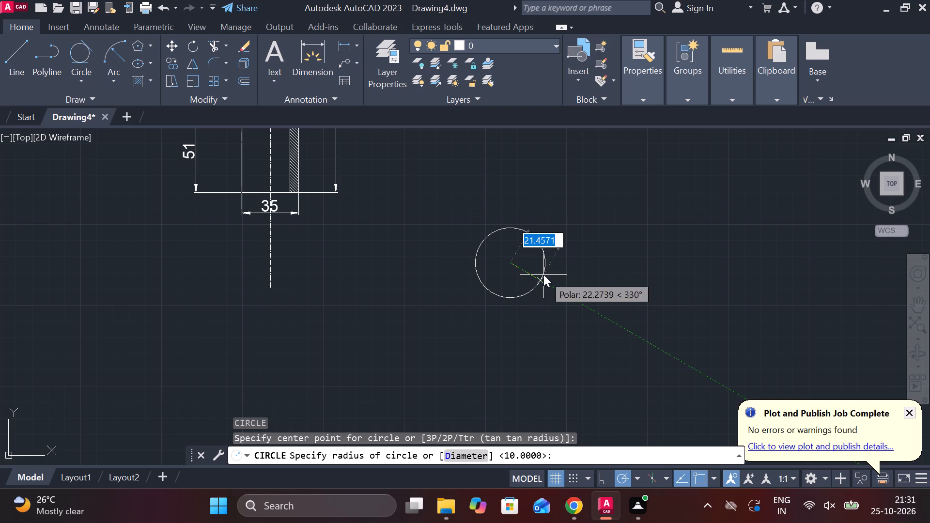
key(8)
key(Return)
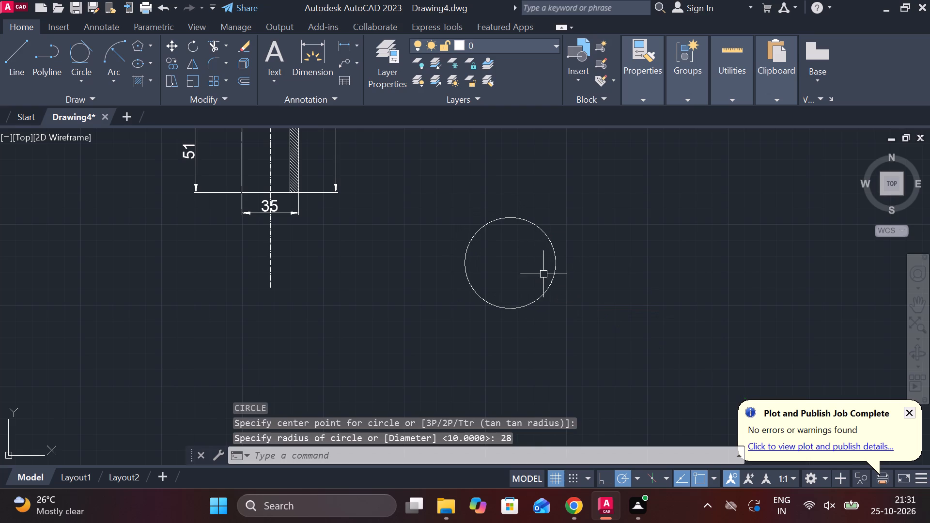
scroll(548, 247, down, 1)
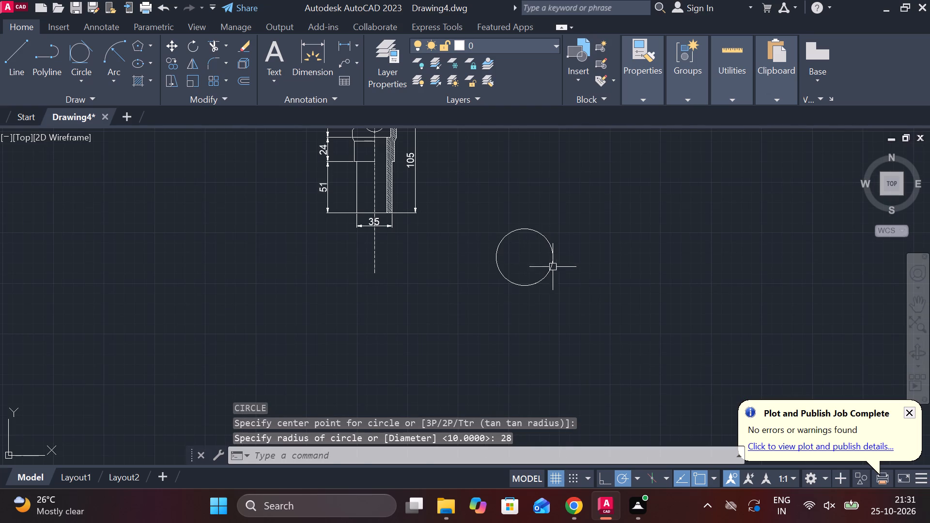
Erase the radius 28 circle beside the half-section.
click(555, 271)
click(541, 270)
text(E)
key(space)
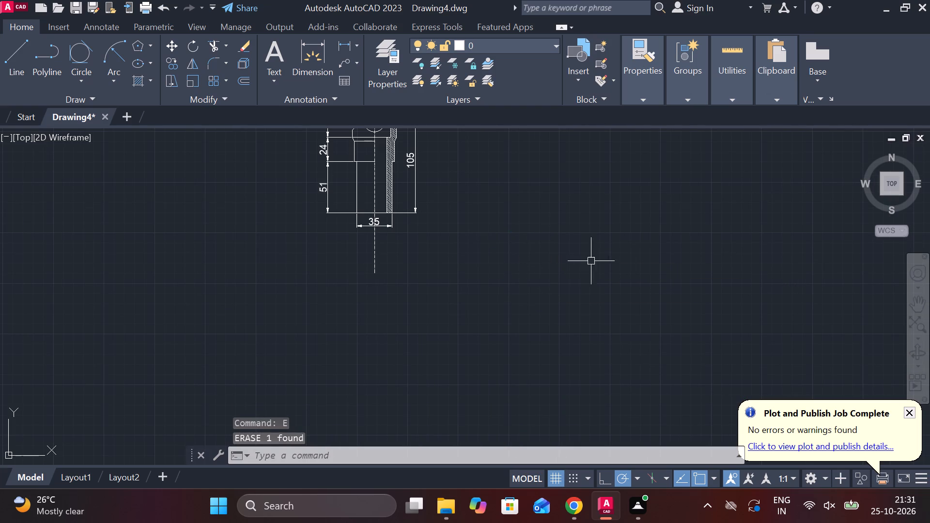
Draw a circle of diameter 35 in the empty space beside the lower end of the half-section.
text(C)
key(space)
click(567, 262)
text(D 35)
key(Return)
Draw a circle of diameter 28 concentric with the diameter 35 circle.
scroll(601, 284, up, 1)
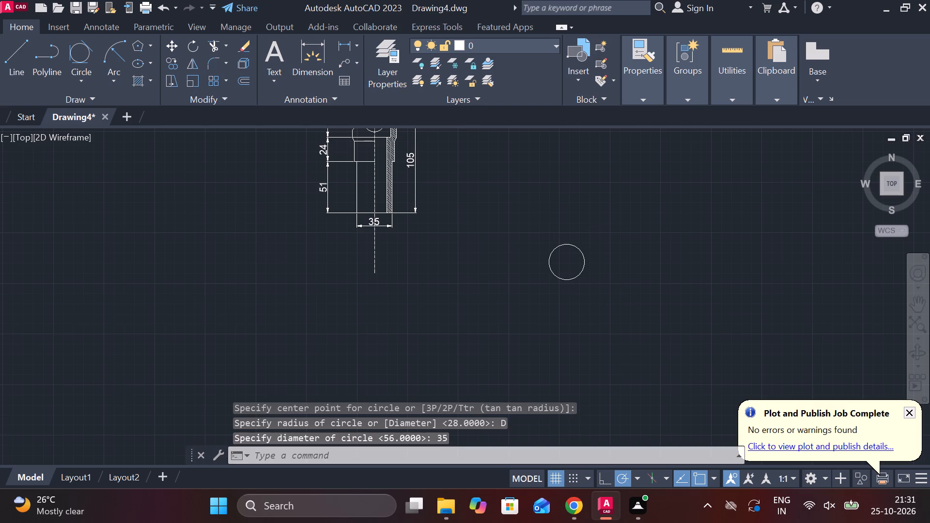
key(c)
key(space)
scroll(578, 233, up, 2)
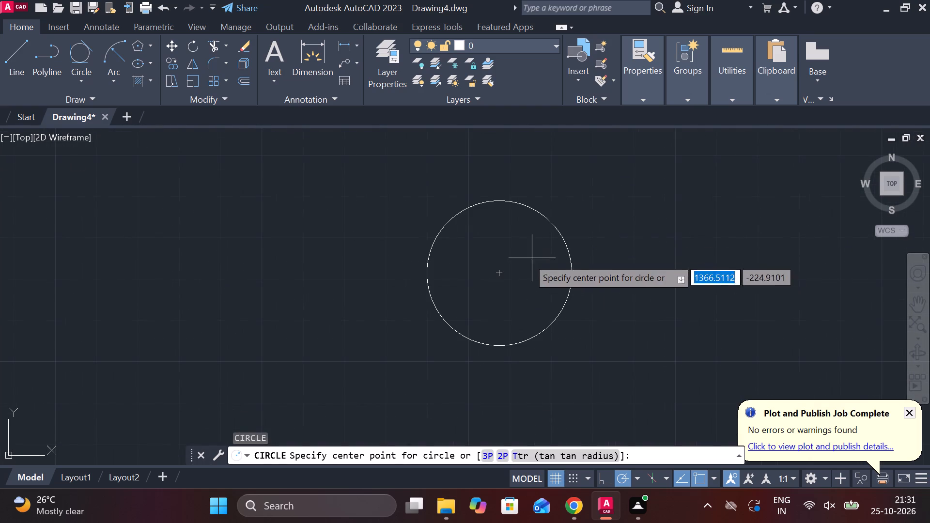
click(499, 269)
text(D 2)
key(8)
key(Return)
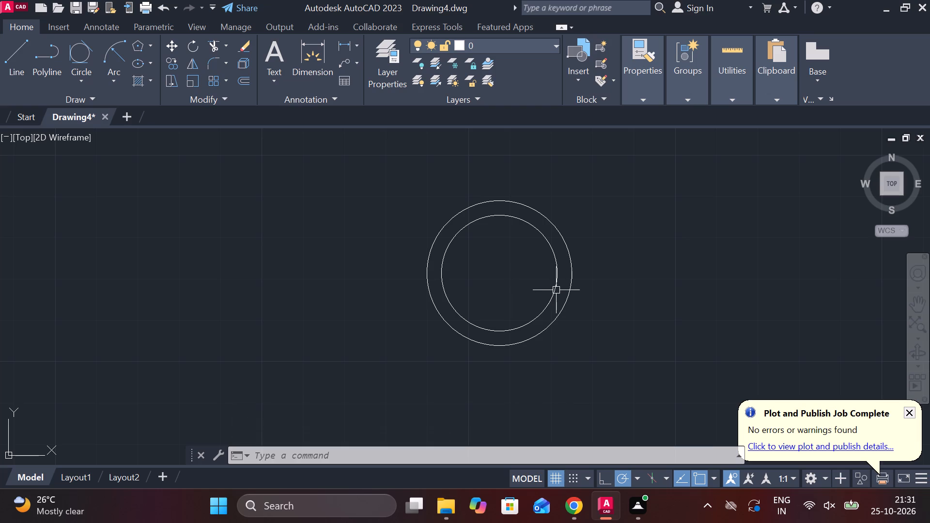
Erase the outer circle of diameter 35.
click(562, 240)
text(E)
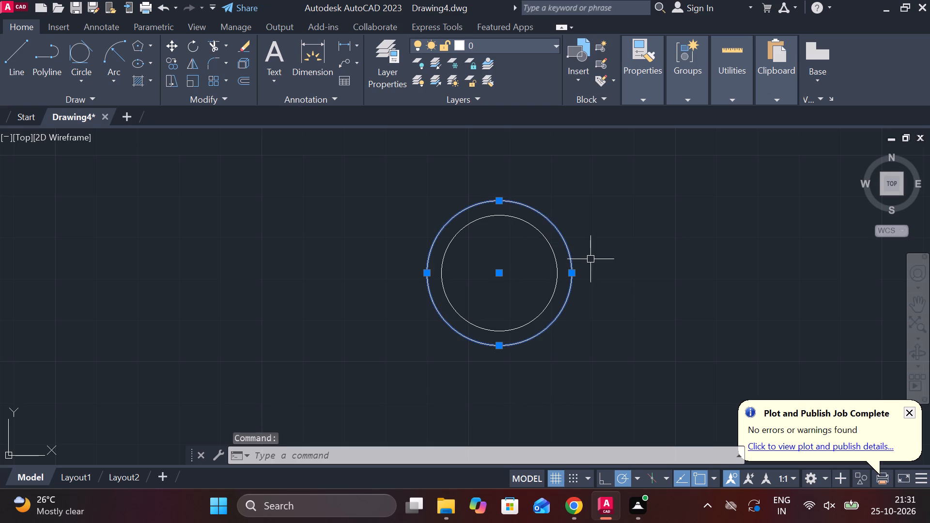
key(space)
Draw a circle of diameter 44 concentric with the diameter 28 circle.
key(c)
key(space)
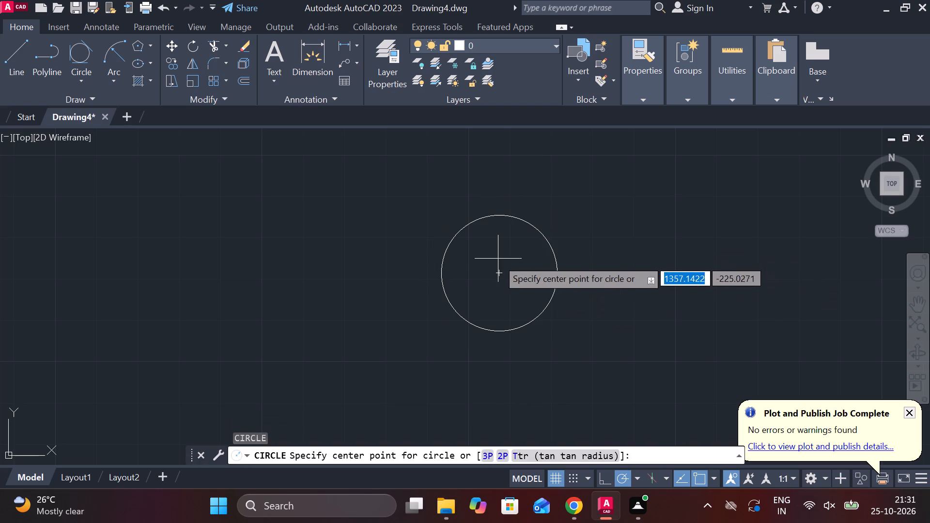
click(494, 272)
text(D 44)
key(Return)
Add a centre mark to the inner circle of diameter 28.
scroll(605, 308, down, 2)
middle_drag(599, 304, 499, 309)
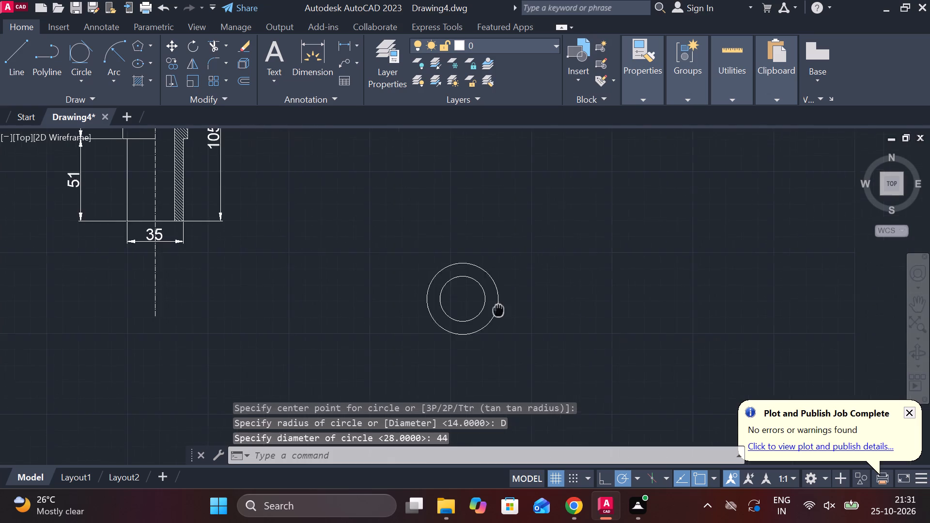
scroll(495, 301, up, 2)
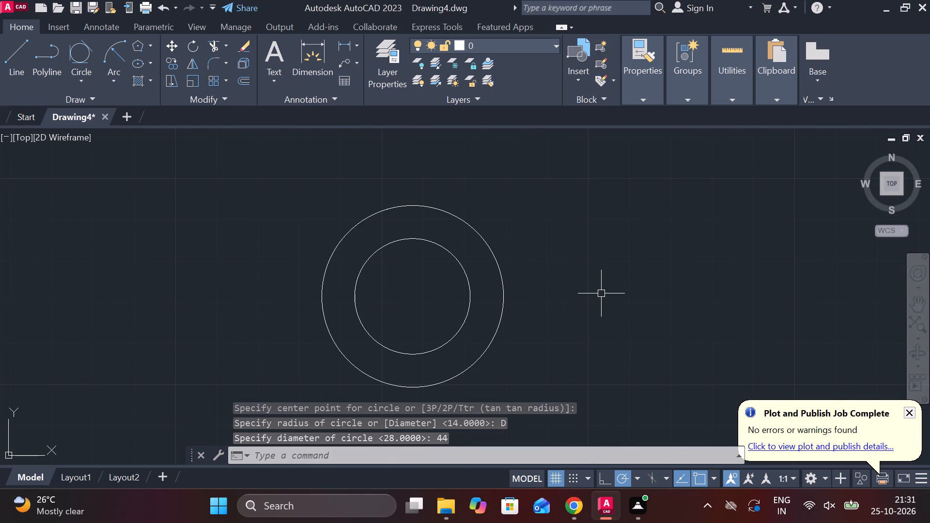
key(c)
key(comma)
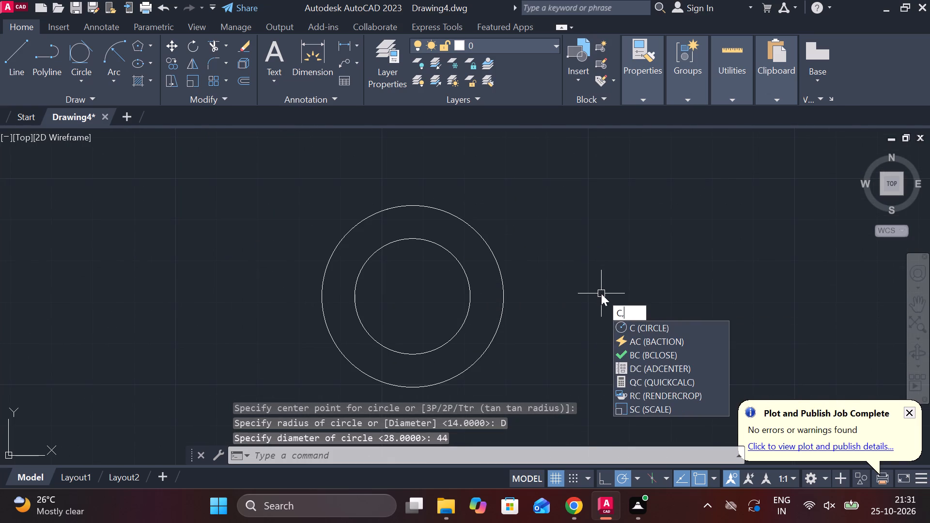
key(BackSpace)
key(m)
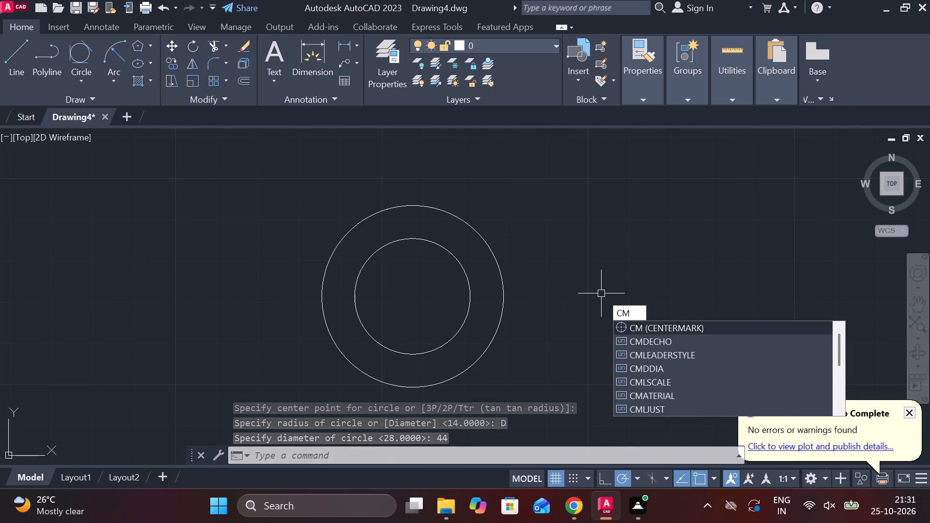
click(667, 327)
click(464, 281)
key(Escape)
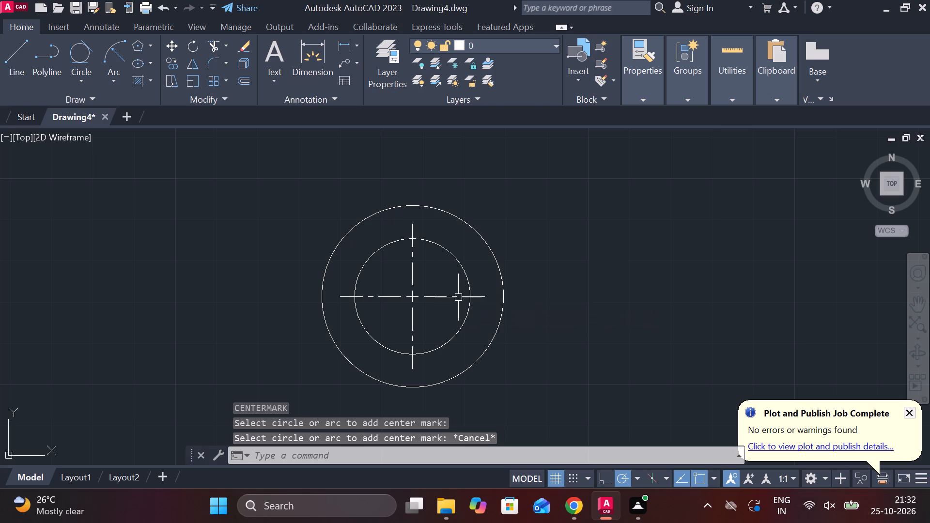
Extend both ends of the centre mark's horizontal line beyond the outer circle.
click(458, 297)
click(489, 297)
click(567, 293)
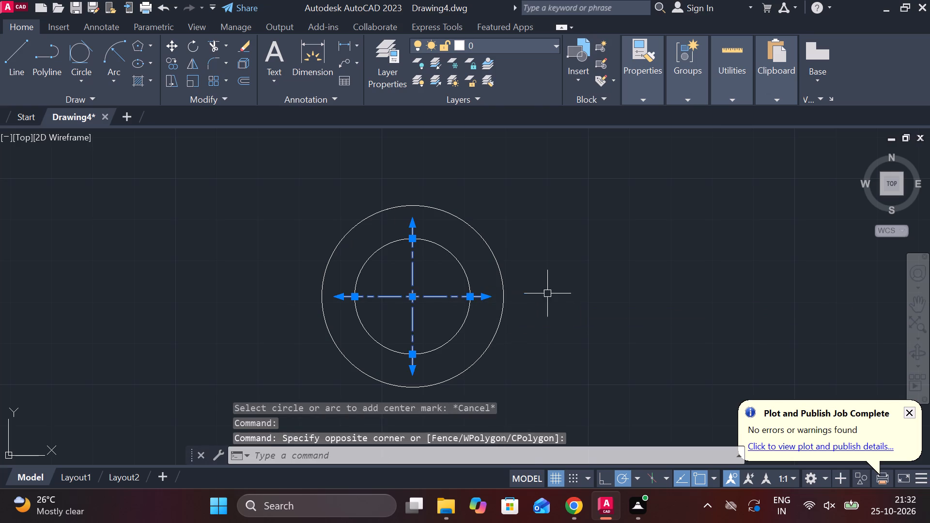
key(Escape)
click(465, 297)
click(486, 297)
click(541, 297)
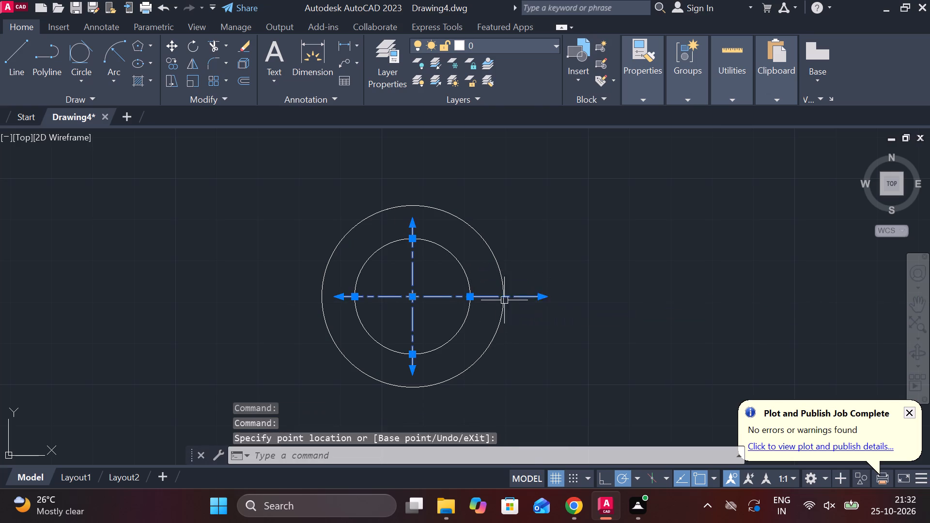
key(Escape)
click(368, 298)
click(341, 296)
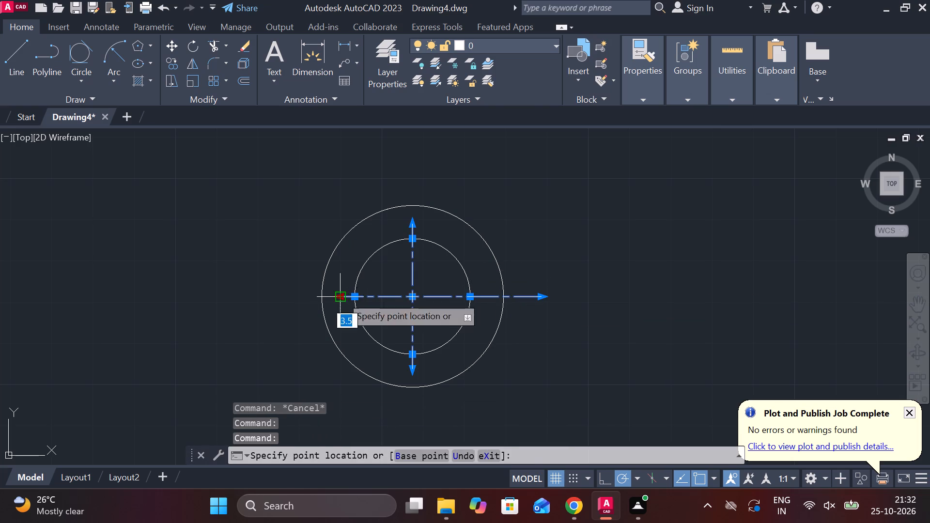
click(287, 296)
key(Escape)
Extend both ends of the centre mark's vertical line beyond the outer circle.
click(417, 260)
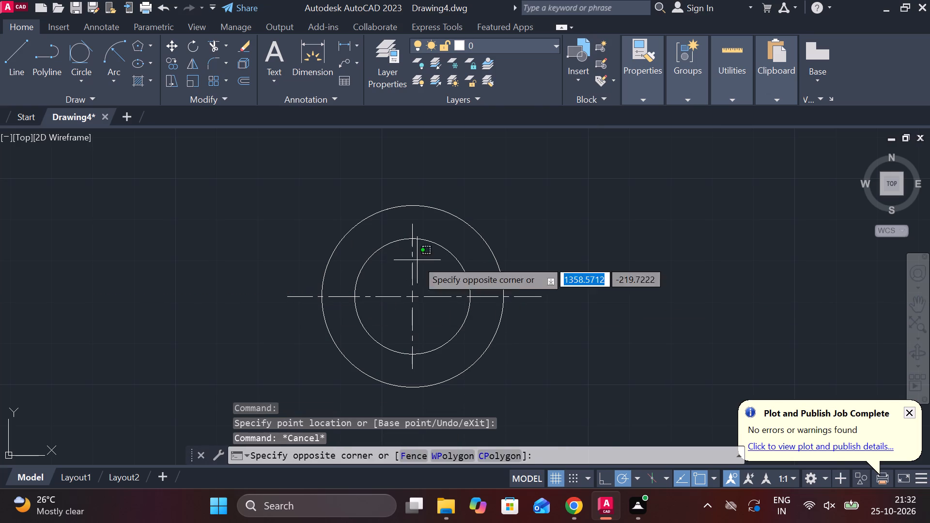
key(Escape)
click(412, 254)
click(410, 228)
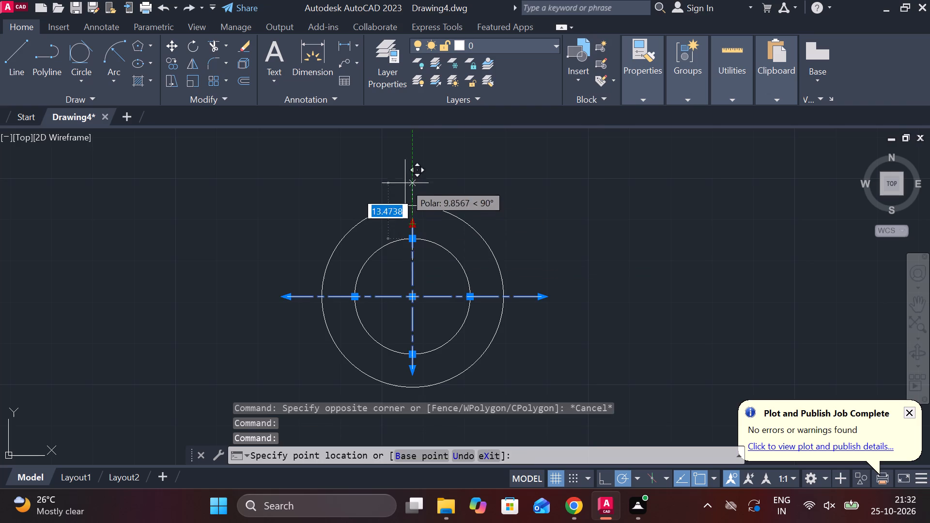
click(405, 178)
key(Escape)
click(408, 331)
key(Escape)
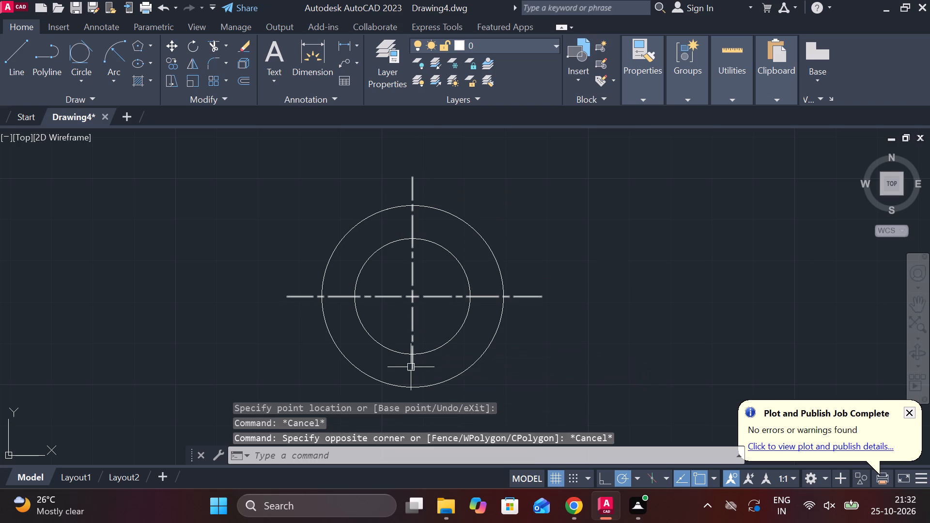
click(412, 364)
click(413, 369)
click(406, 411)
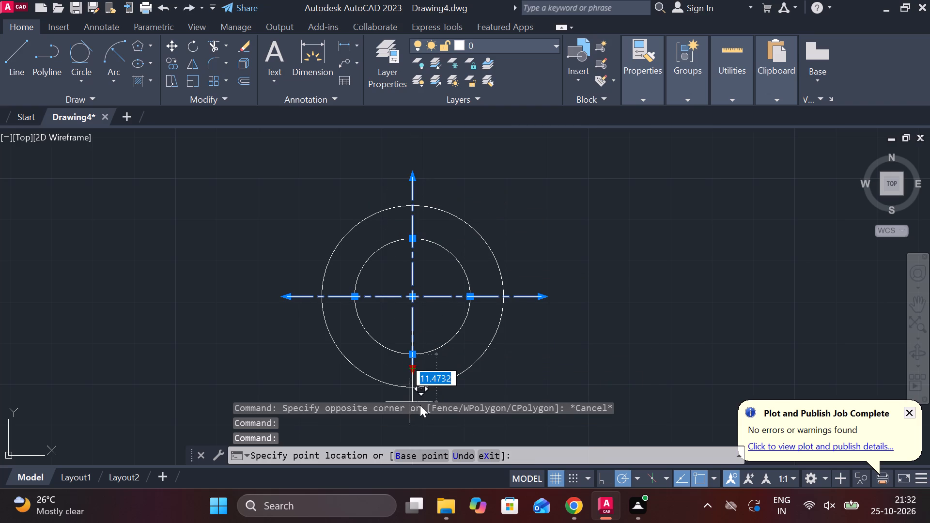
middle_drag(421, 385, 400, 332)
click(383, 378)
key(Escape)
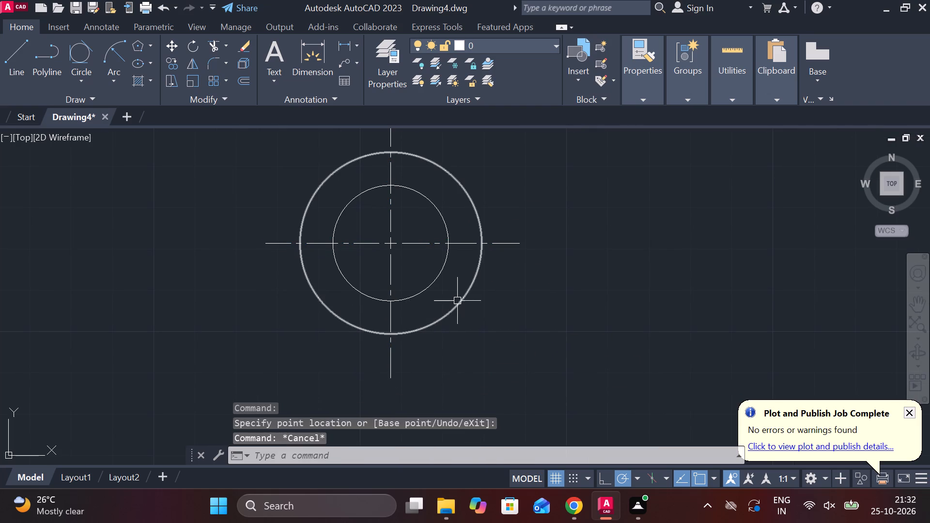
Draw a vertical line from the top quadrant of the outer circle to the top quadrant of the inner circle.
middle_drag(626, 273, 624, 301)
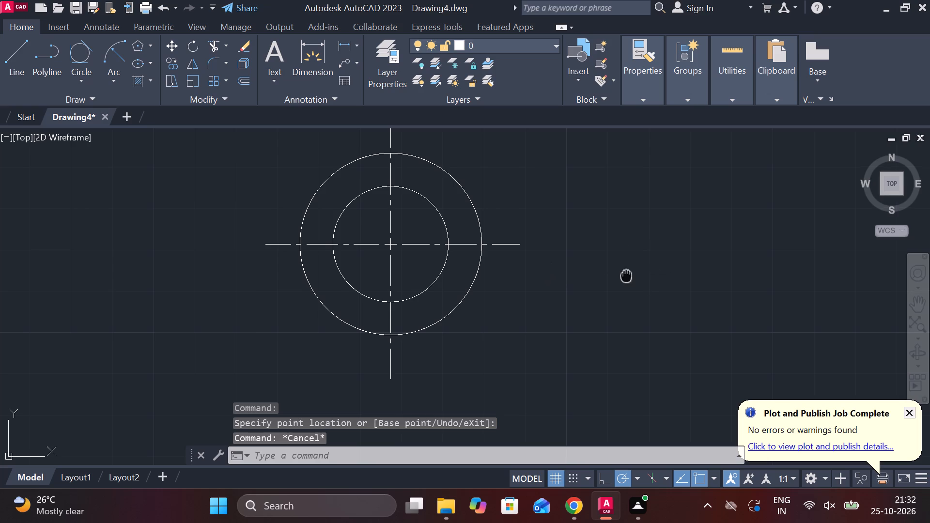
middle_drag(624, 301, 594, 384)
key(l)
key(Return)
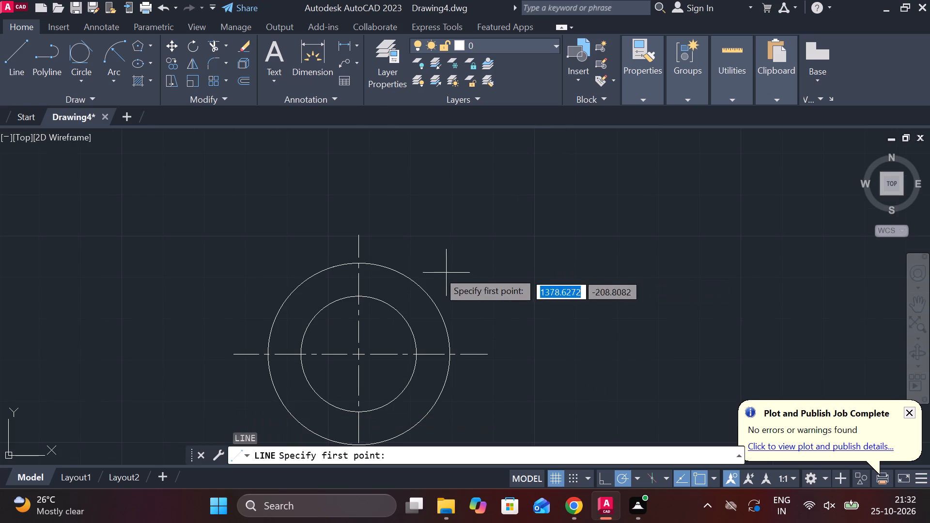
click(359, 262)
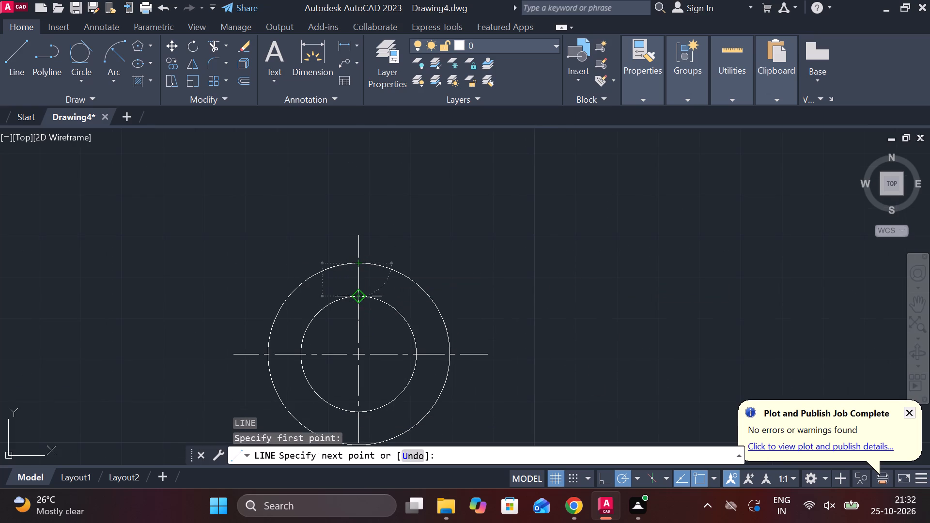
click(356, 301)
key(Escape)
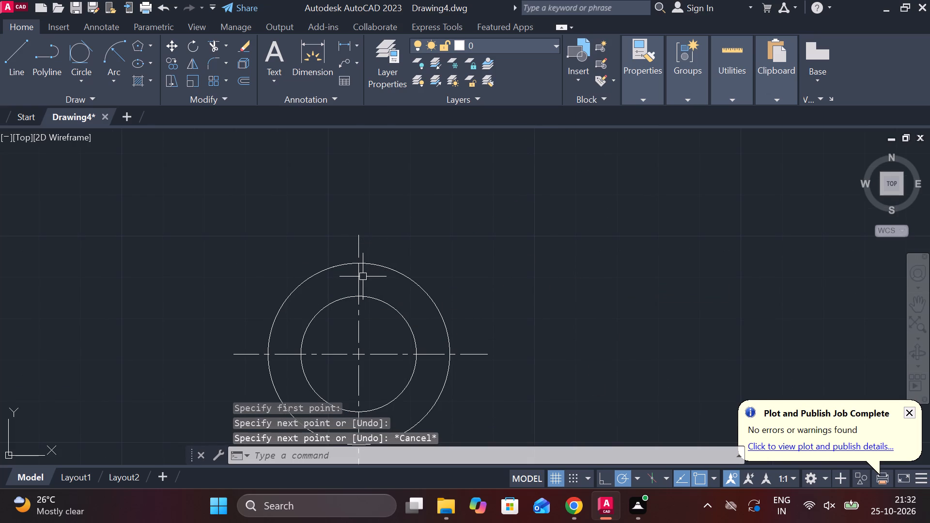
Offset the short vertical line between the circles by 10.5 to each side of the axis.
click(361, 277)
key(o)
key(Return)
key(Return)
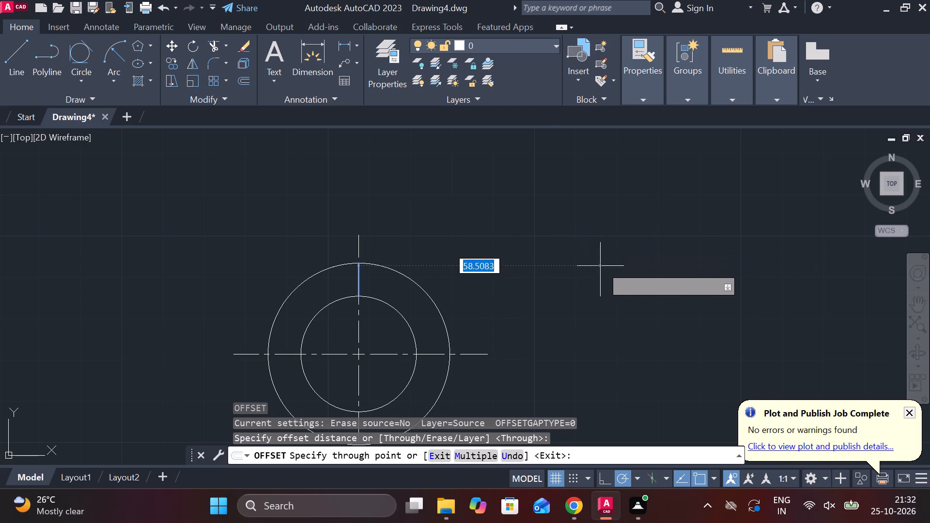
key(1)
key(0)
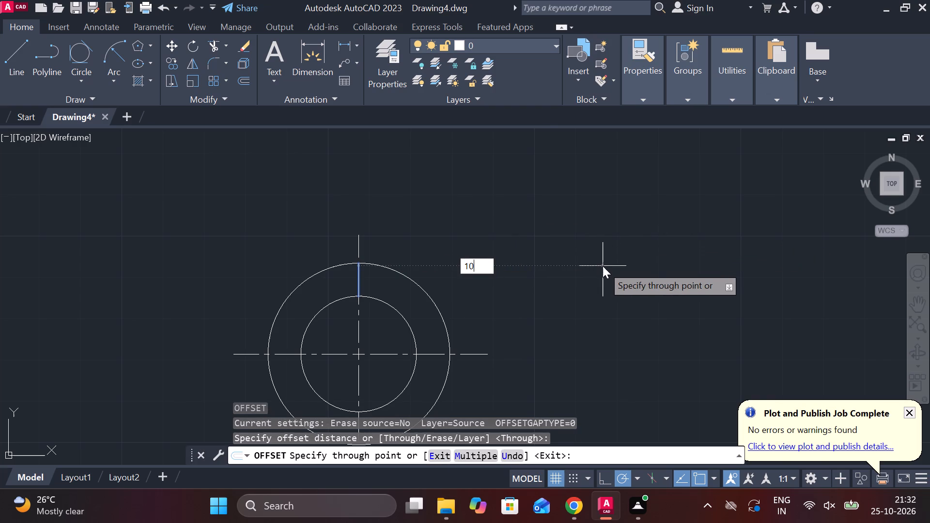
text(.5)
key(Return)
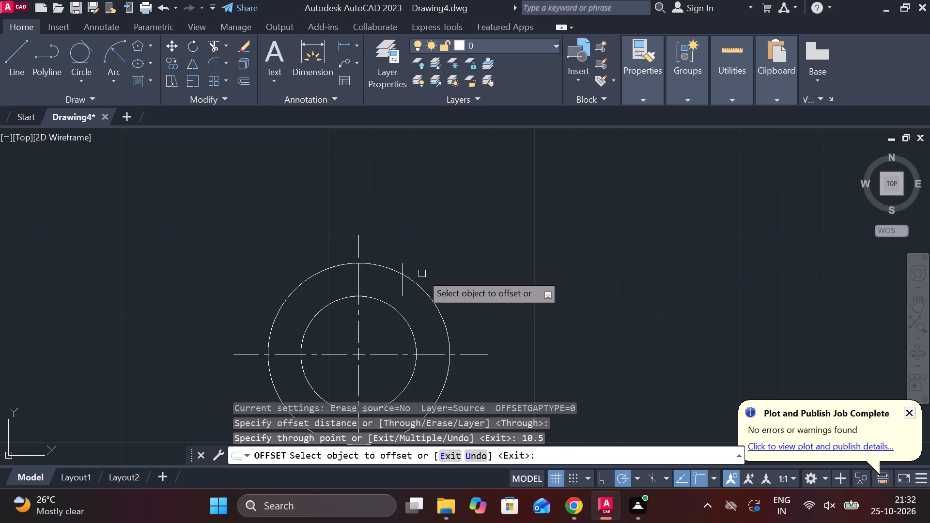
drag(358, 280, 352, 280)
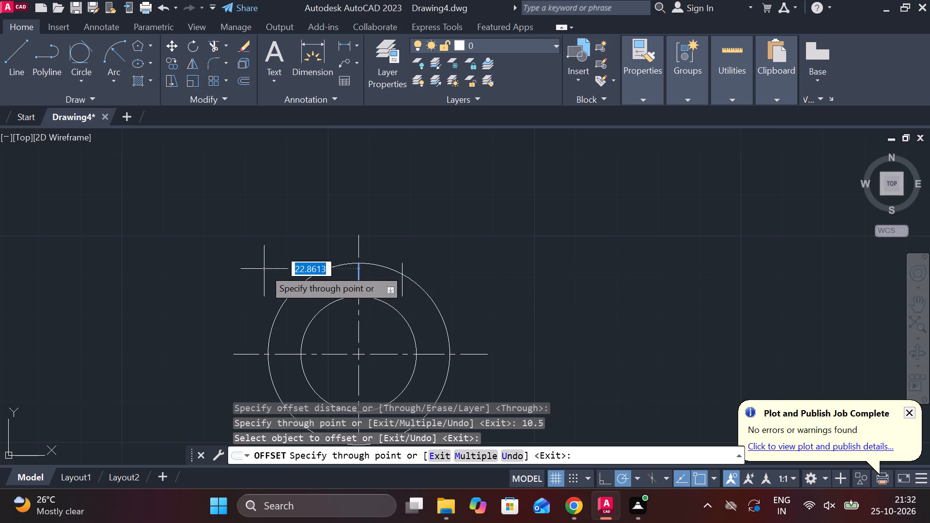
text(10.5)
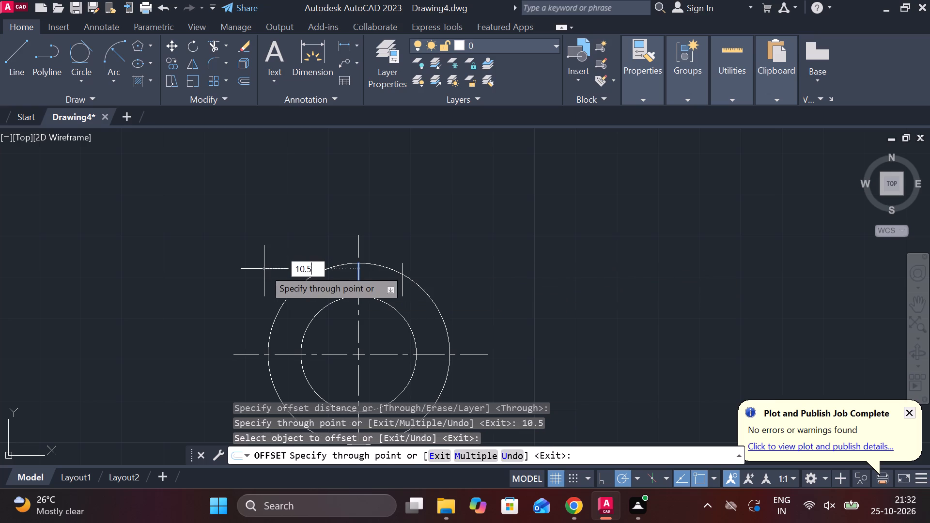
key(Return)
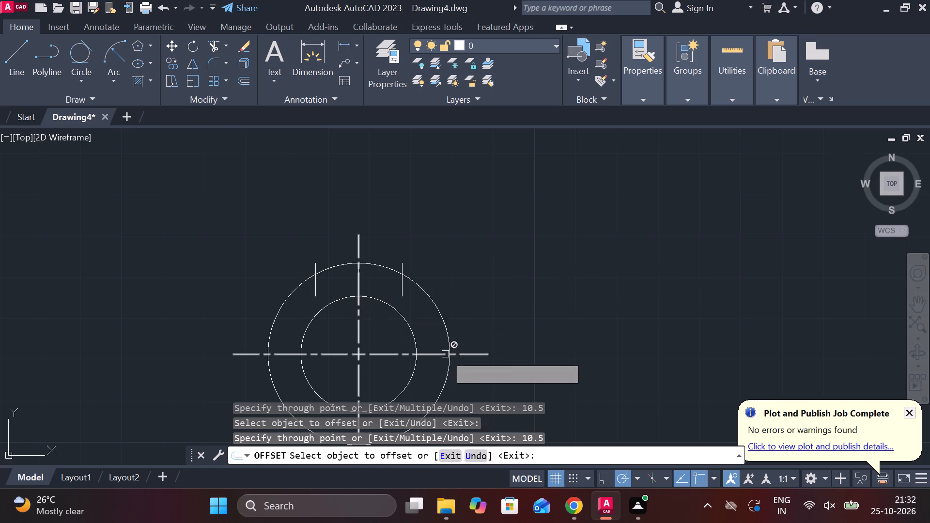
middle_drag(486, 297, 477, 285)
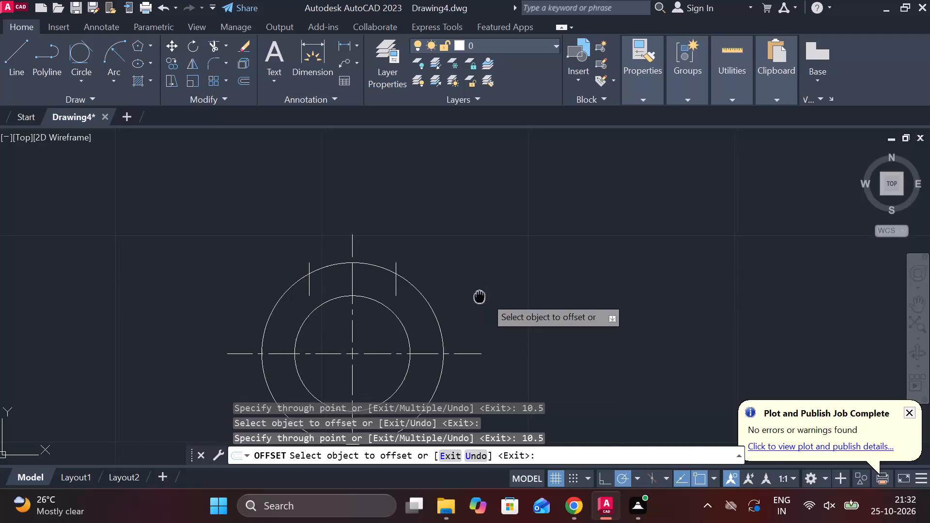
middle_drag(477, 285, 476, 281)
middle_drag(480, 310, 476, 278)
key(Escape)
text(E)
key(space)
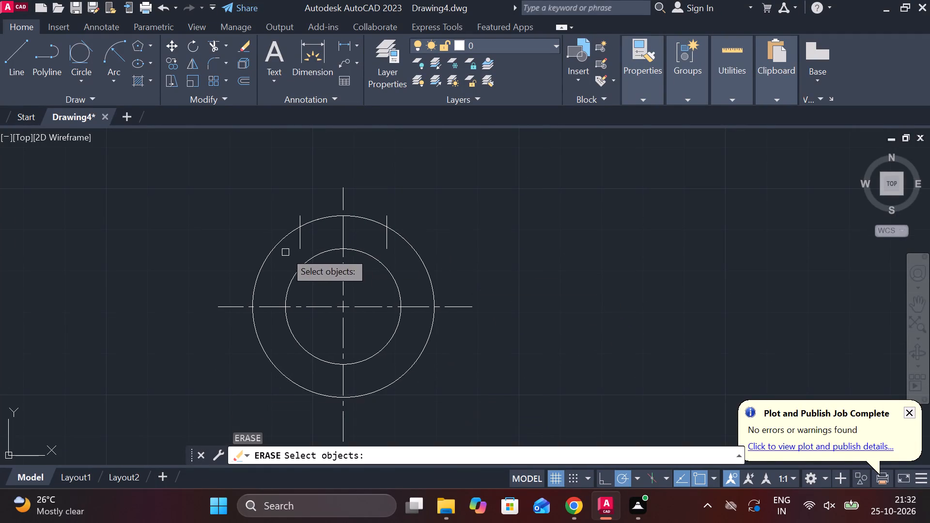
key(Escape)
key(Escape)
Extend the two offset vertical lines at the top of the ring down to the inner circle.
text(EX)
key(space)
click(297, 240)
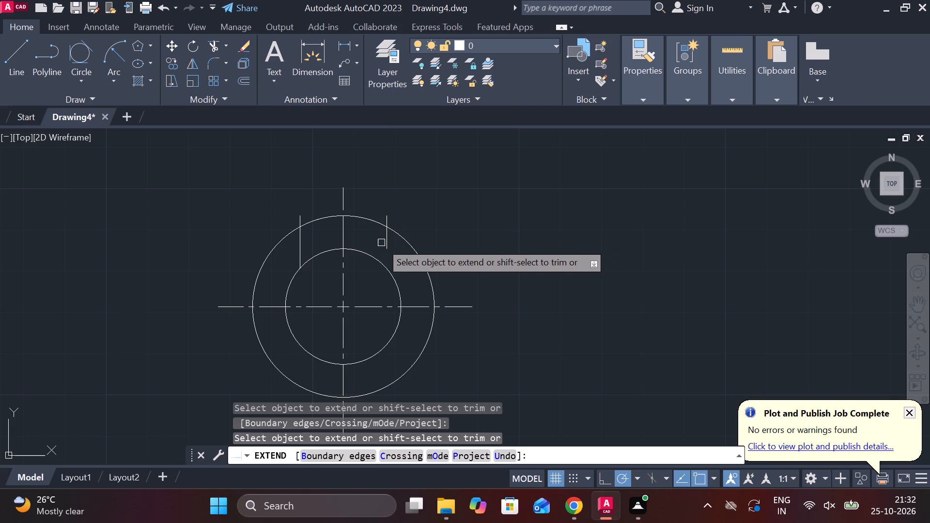
click(384, 242)
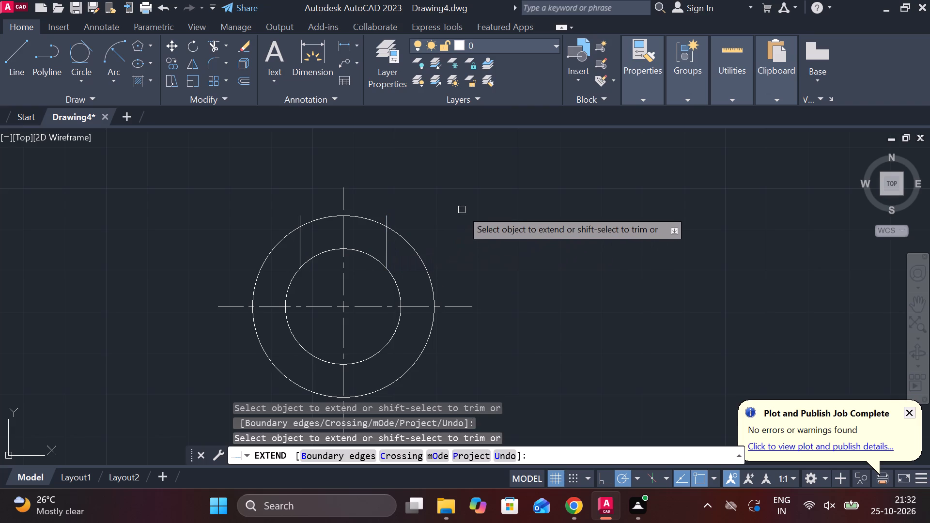
key(Escape)
Trim the ends of the two upper vertical lines that project beyond the outer circle.
text(TR)
key(space)
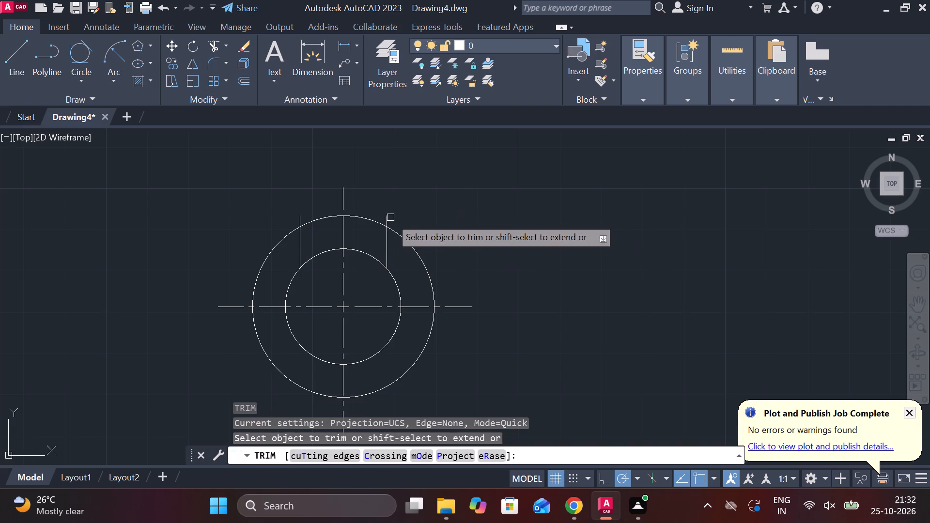
click(386, 217)
click(297, 215)
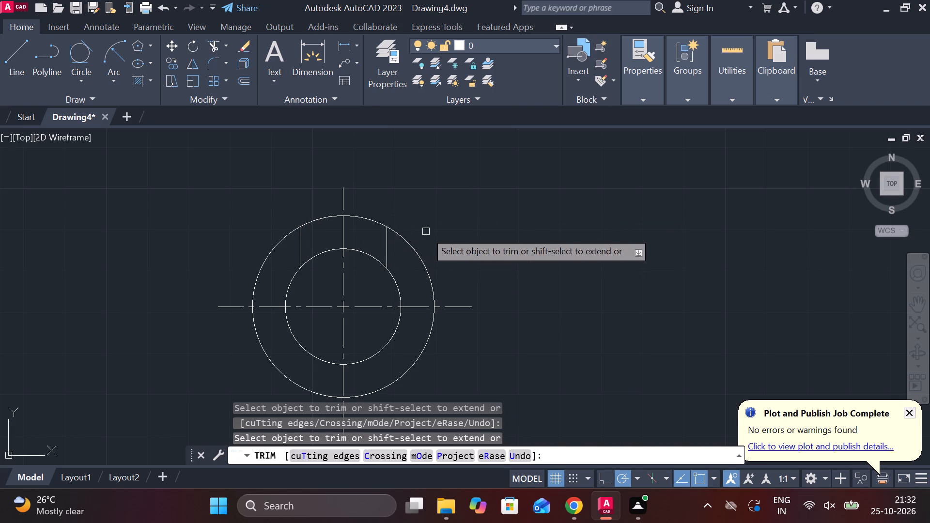
middle_drag(426, 231, 429, 224)
key(Escape)
Draw short lines joining the inner and outer circles at their right, bottom and left quadrants.
key(l)
key(Return)
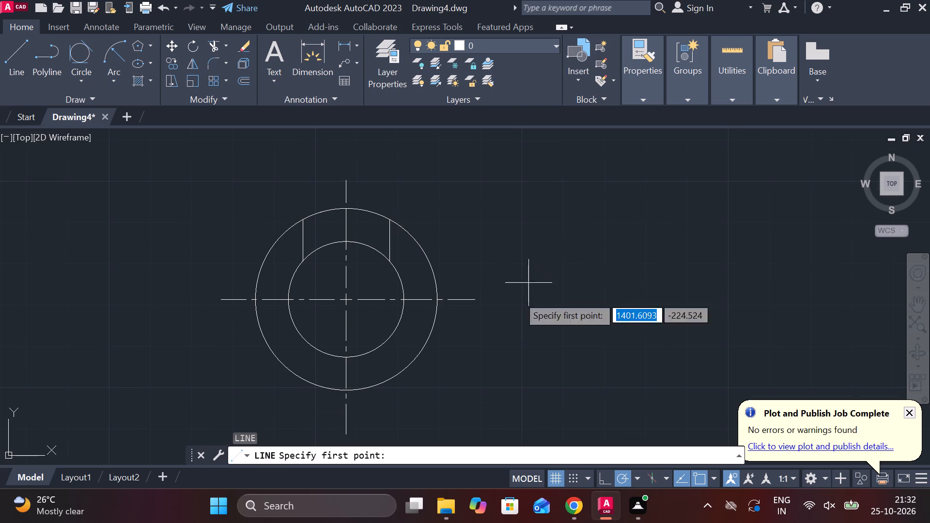
click(408, 299)
click(440, 297)
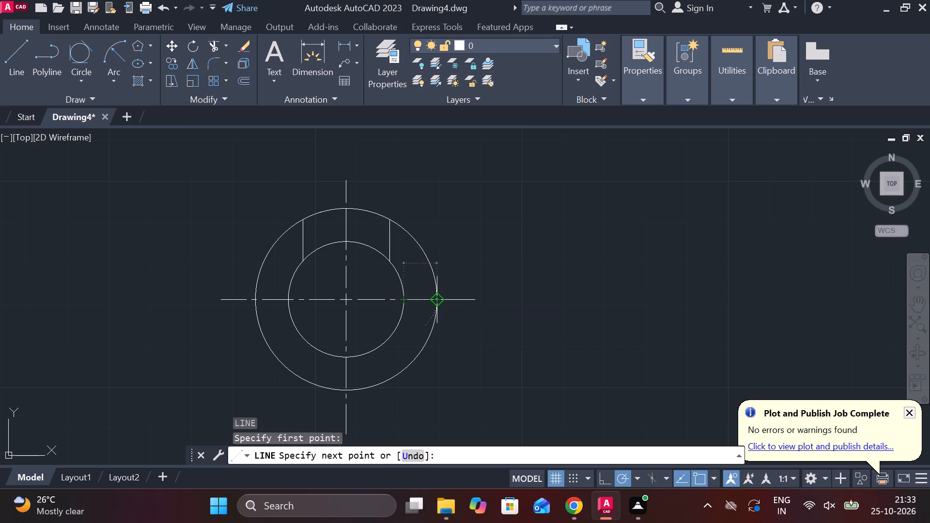
key(Escape)
key(space)
click(353, 355)
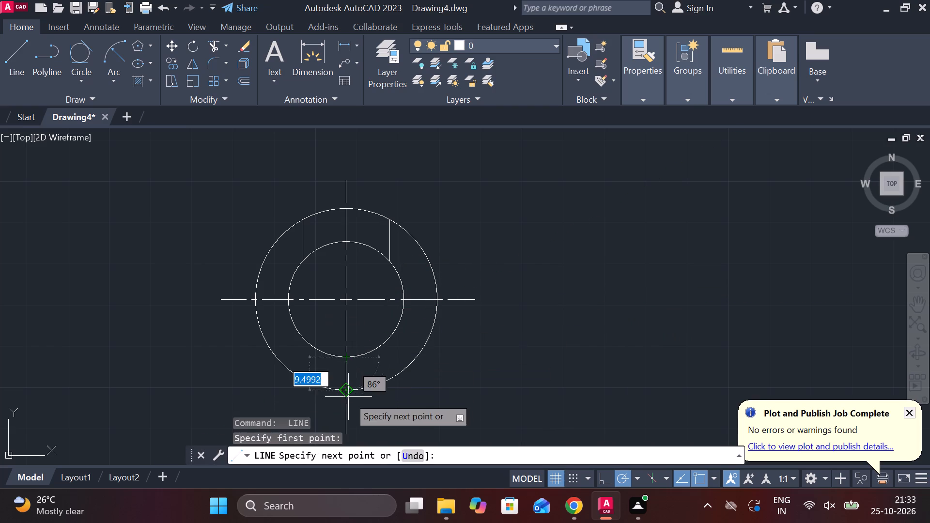
click(348, 397)
key(Escape)
key(space)
click(288, 299)
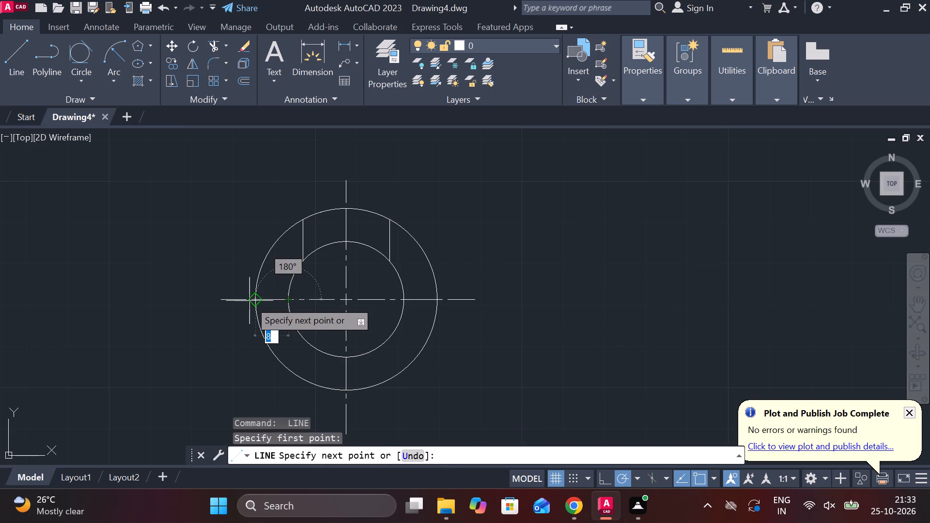
click(249, 301)
key(Escape)
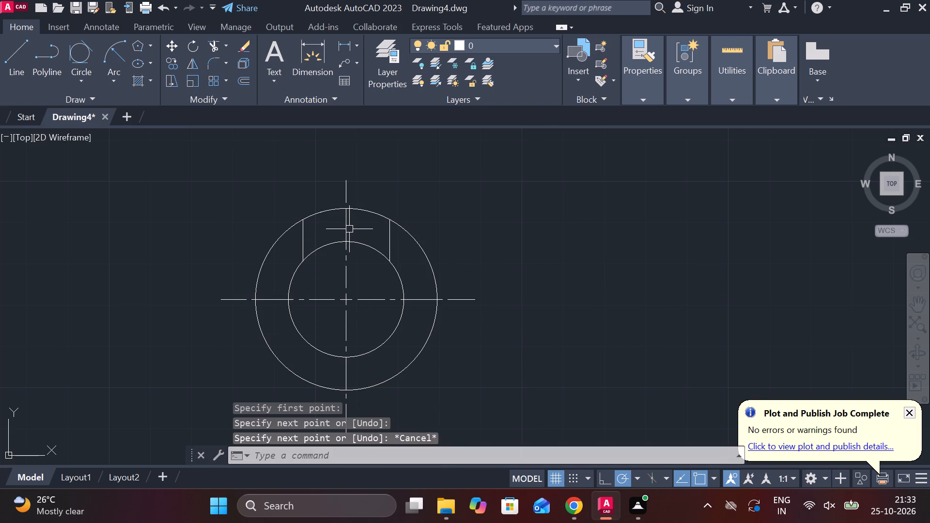
Erase the short vertical line on the axis between the circles at the top.
click(349, 229)
text(E)
key(space)
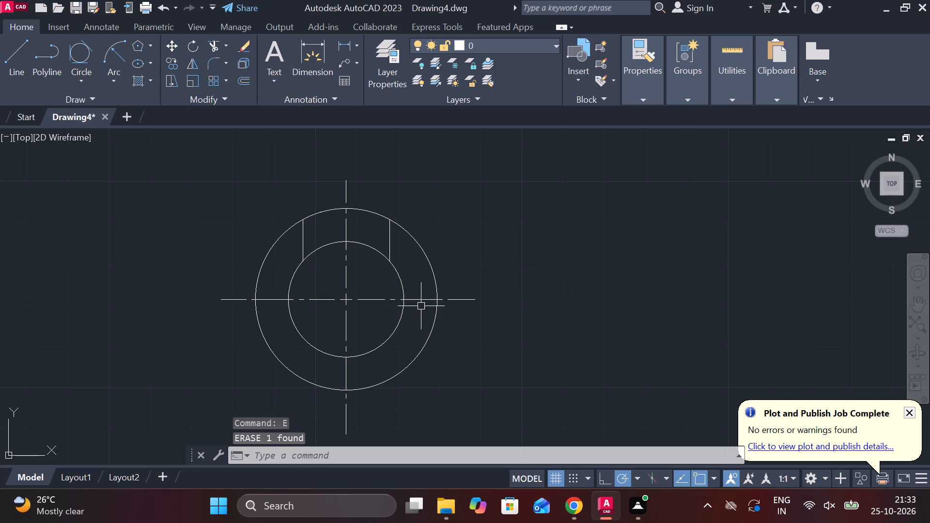
Offset the short horizontal line at the ring's right quadrant by 6.5 above and below the axis.
click(421, 301)
key(o)
key(Return)
key(Return)
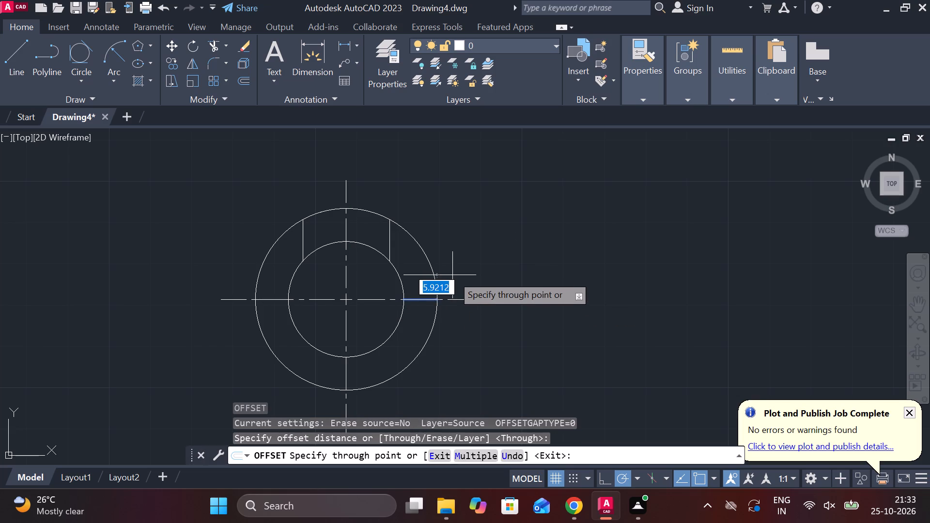
text(6.5)
key(Return)
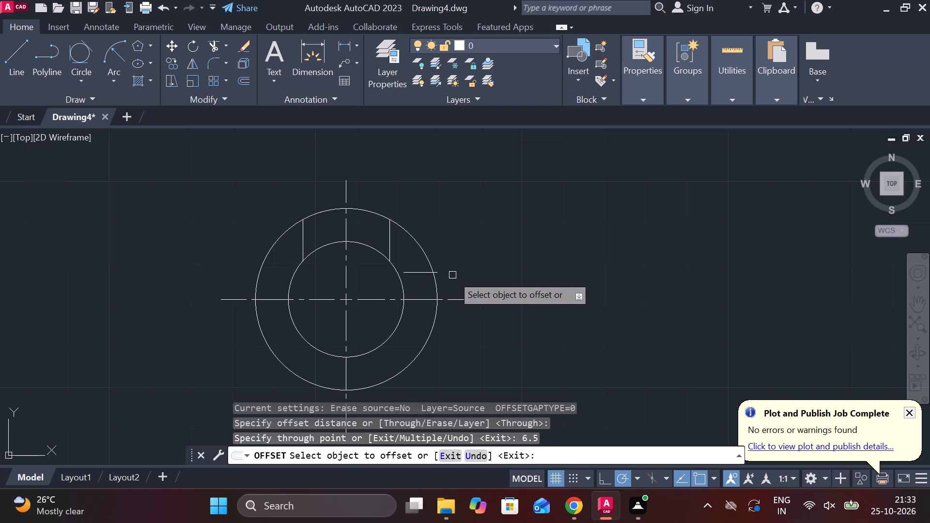
click(428, 299)
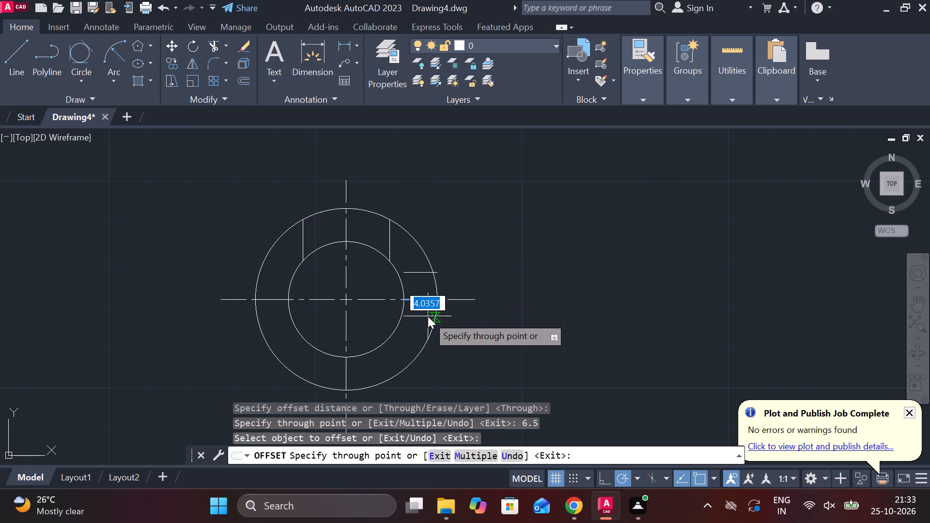
key(6)
text(.5)
key(Return)
key(backslash)
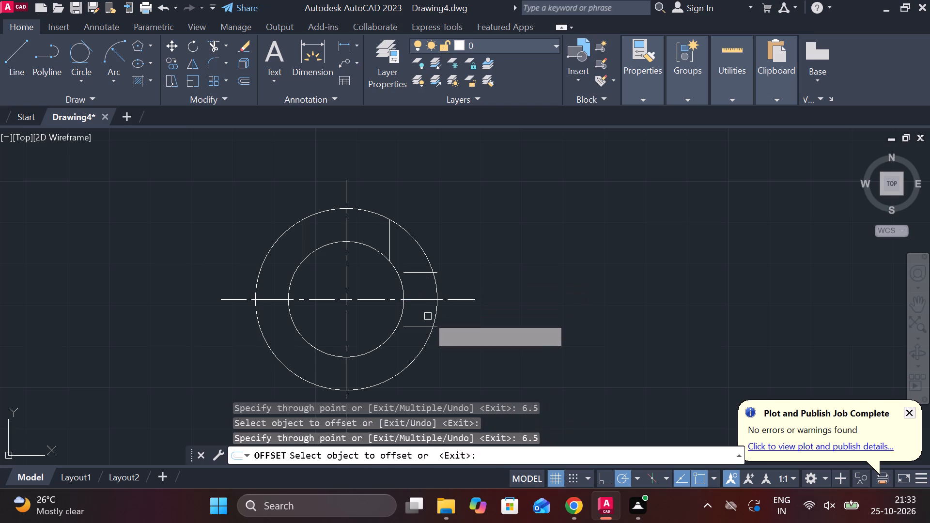
Offset the short horizontal line at the ring's left quadrant by 8 above and below the axis.
click(265, 298)
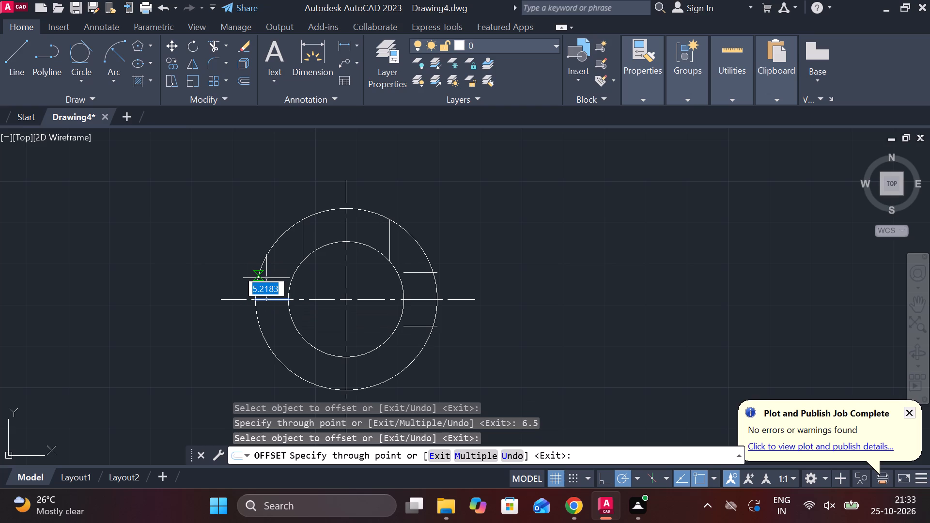
key(8)
key(Return)
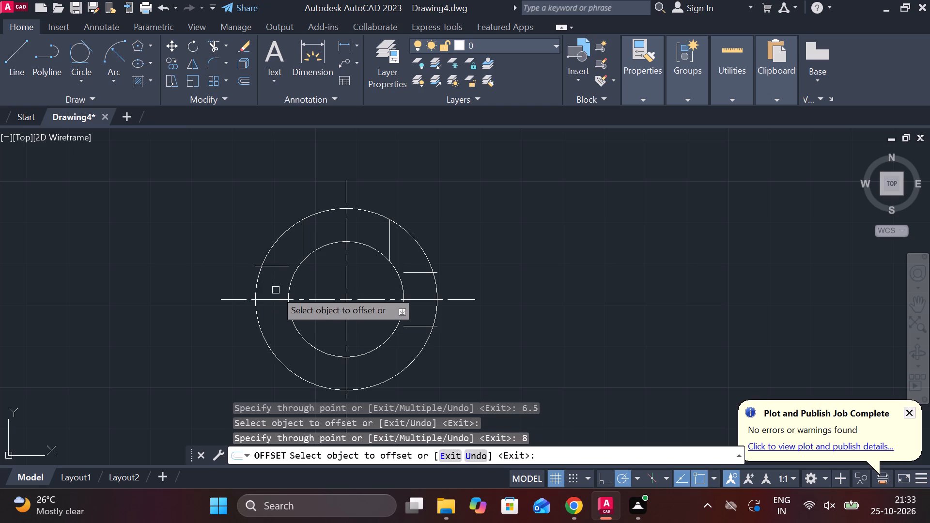
click(275, 296)
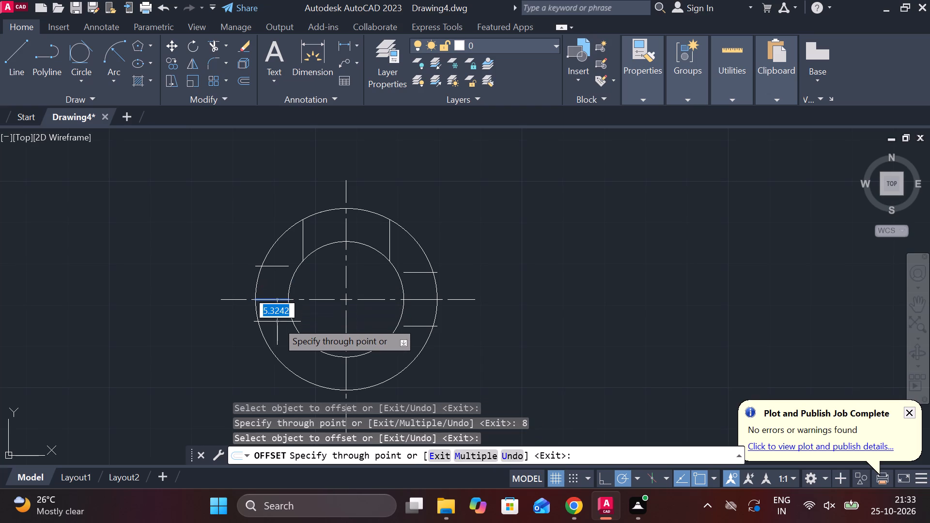
key(8)
key(Return)
key(Escape)
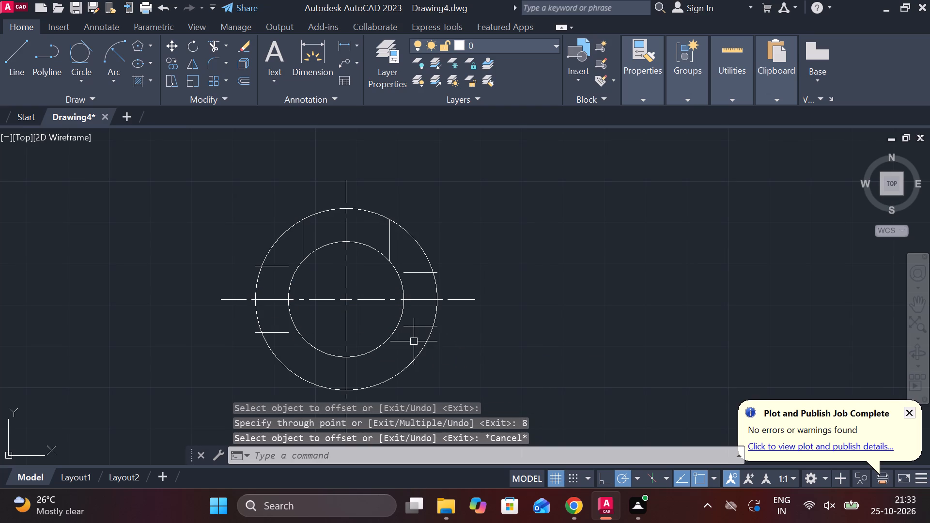
Extend the four offset horizontal lines on both sides of the ring to the inner circle.
text(EX)
key(space)
click(276, 267)
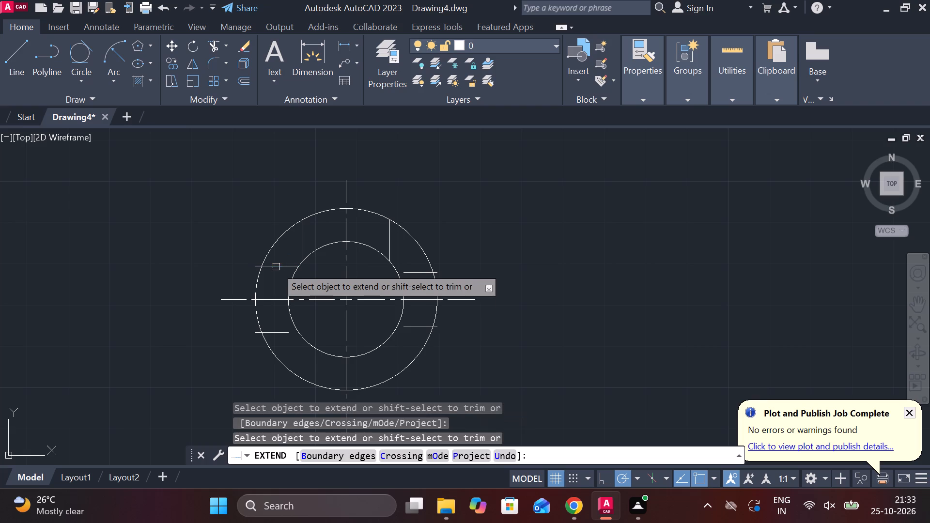
click(277, 333)
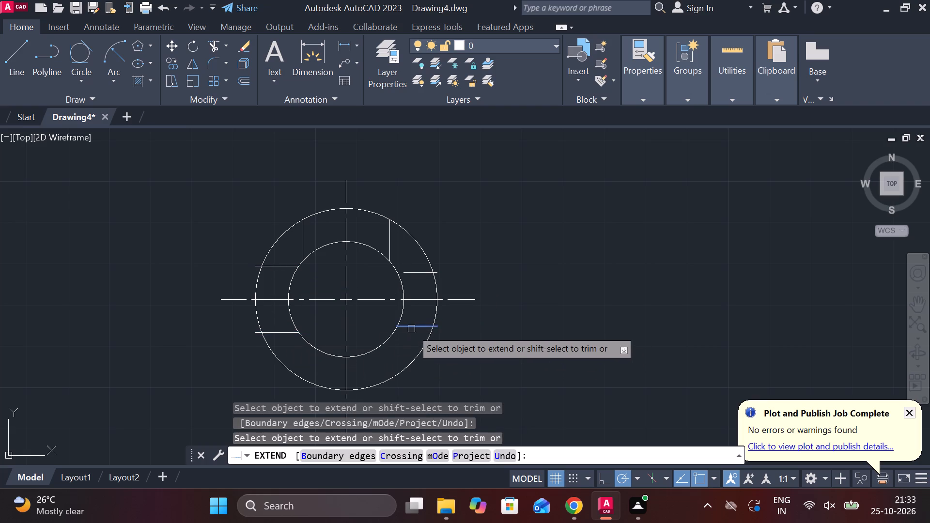
click(411, 329)
click(410, 271)
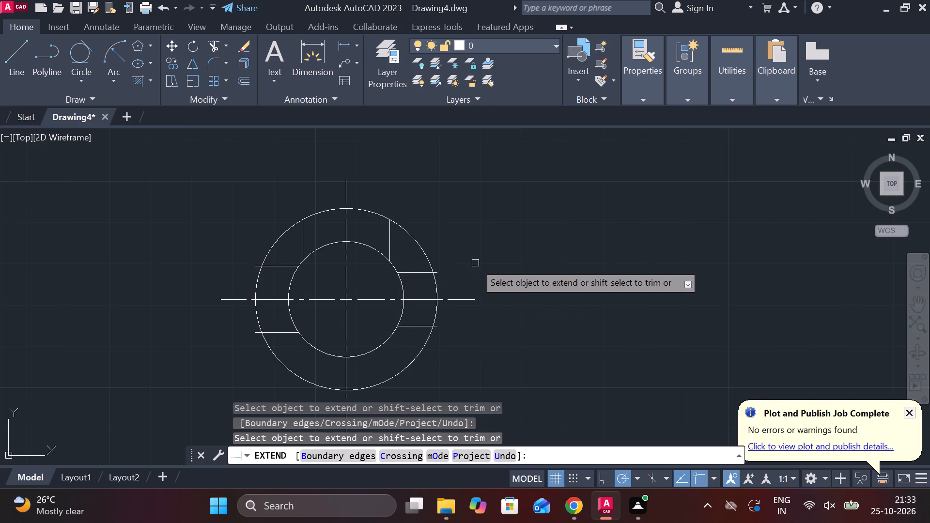
key(Escape)
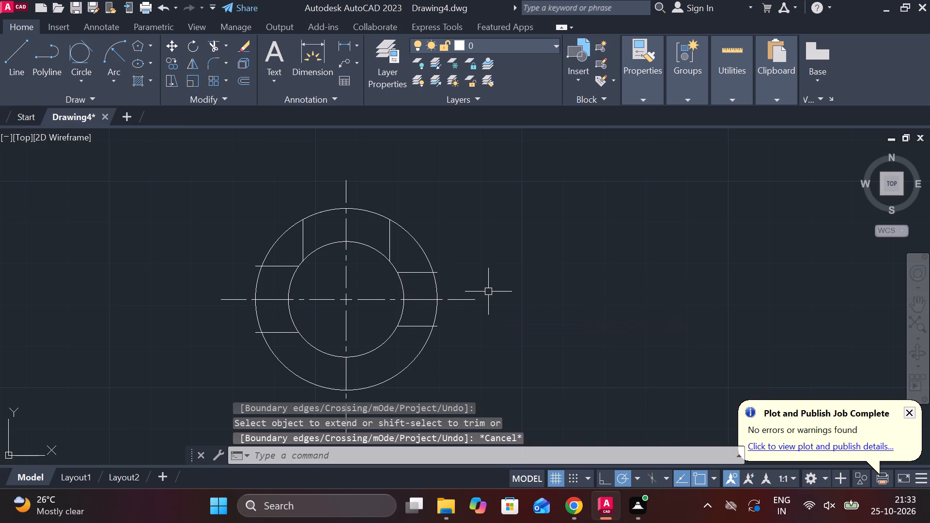
Trim the ends of the four offset horizontal lines that project beyond the outer circle.
scroll(489, 291, up, 2)
text(TR)
key(space)
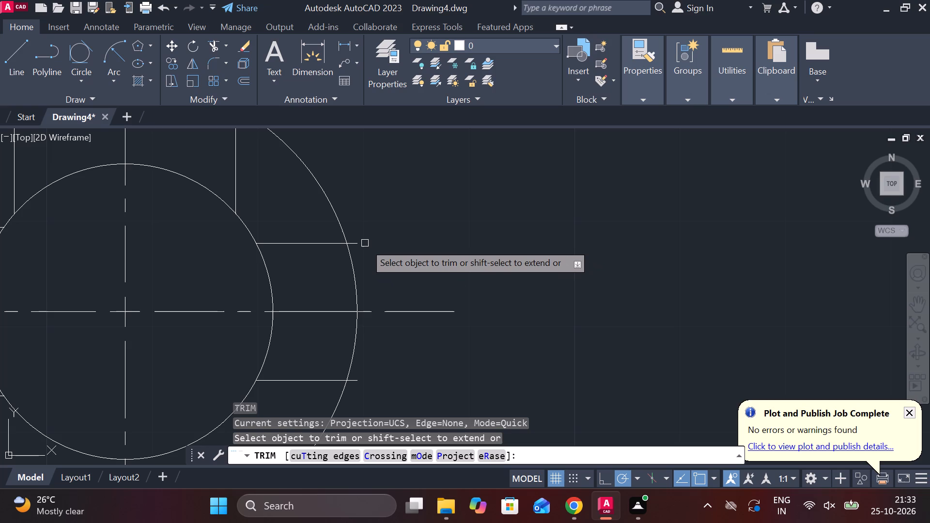
click(359, 242)
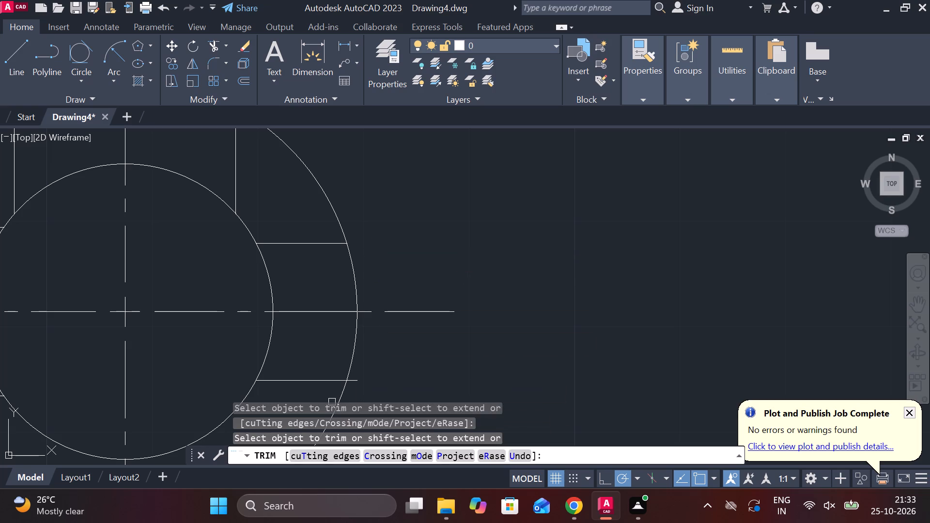
click(359, 382)
scroll(433, 373, down, 3)
scroll(269, 334, up, 3)
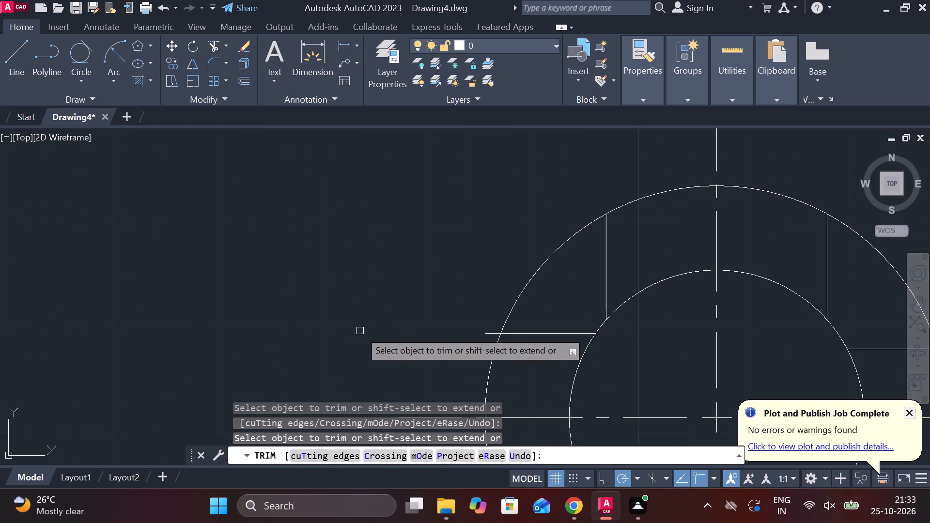
click(489, 333)
scroll(479, 330, down, 1)
middle_drag(449, 315, 396, 243)
click(427, 368)
scroll(378, 347, down, 2)
middle_drag(356, 345, 336, 336)
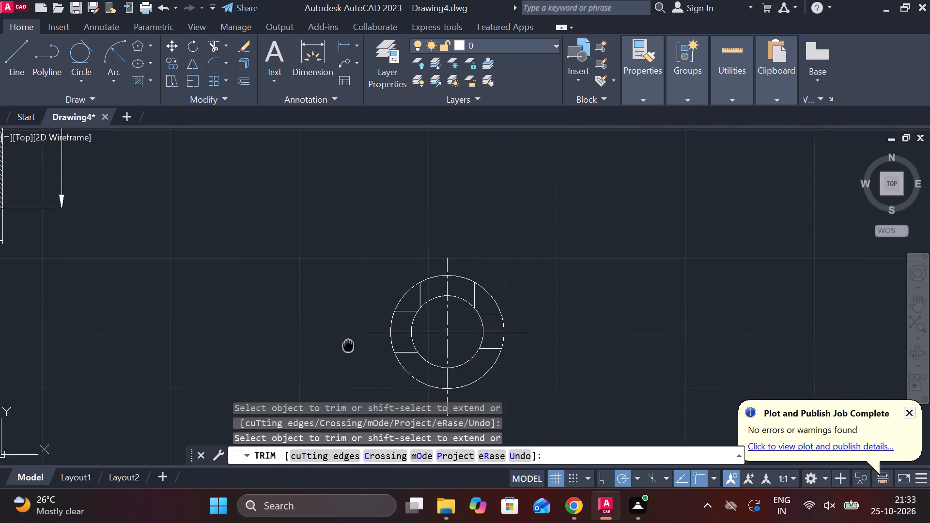
middle_drag(336, 336, 325, 322)
scroll(531, 401, up, 1)
key(Escape)
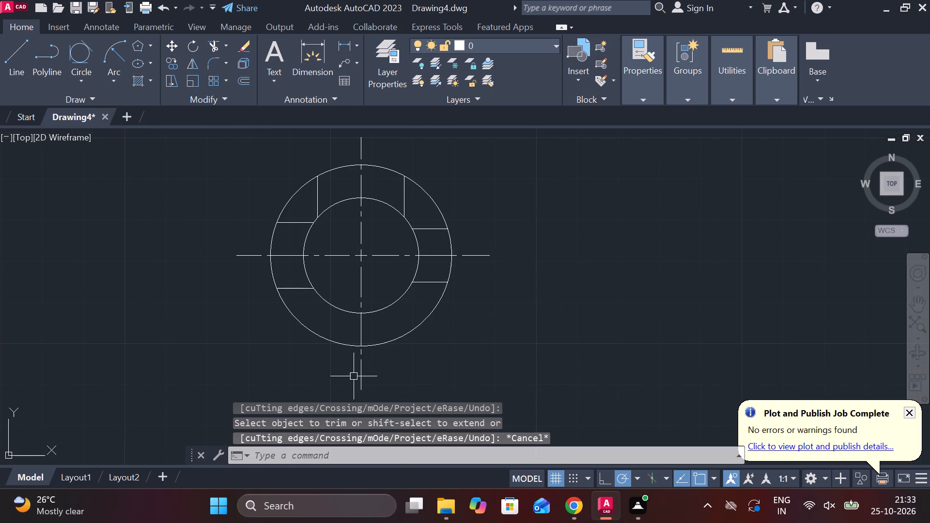
Offset the short vertical line at the ring's bottom quadrant by 9.5 to each side of the axis.
click(357, 334)
key(Escape)
click(364, 329)
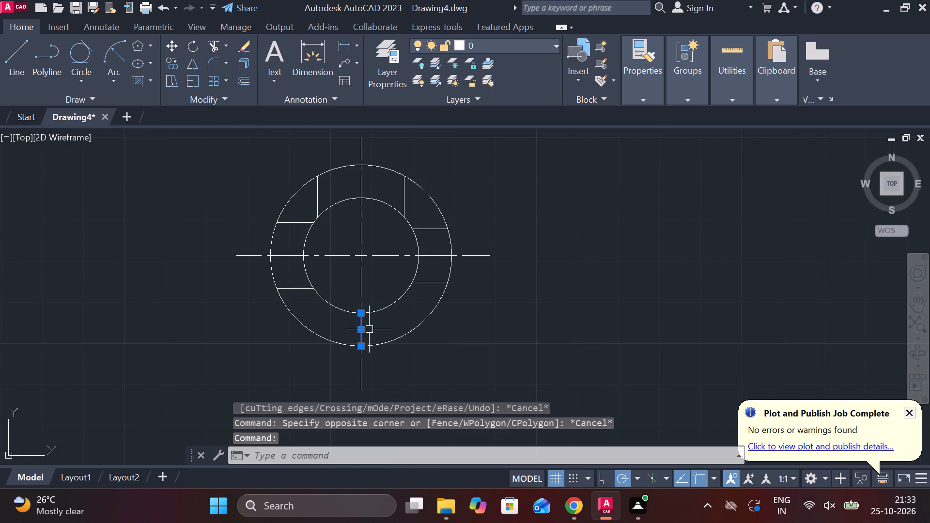
key(o)
key(Return)
key(Return)
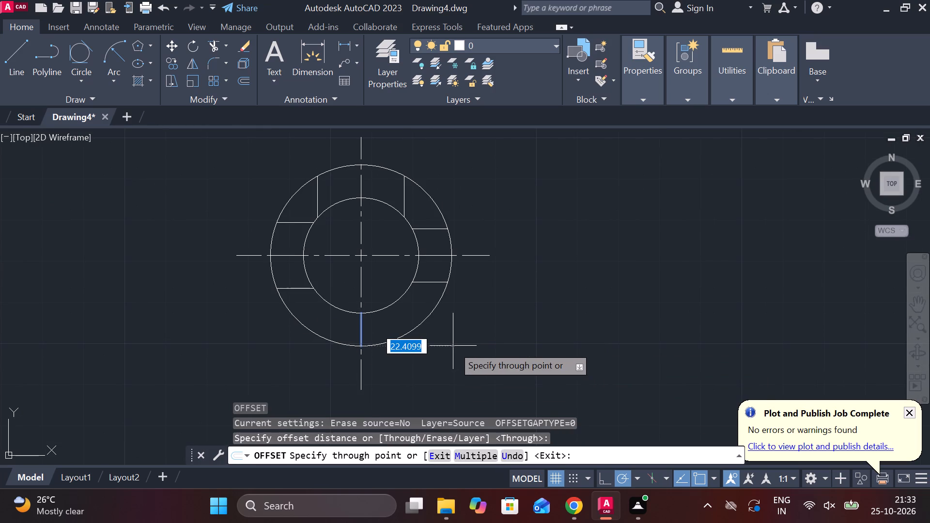
text(9.5)
key(Return)
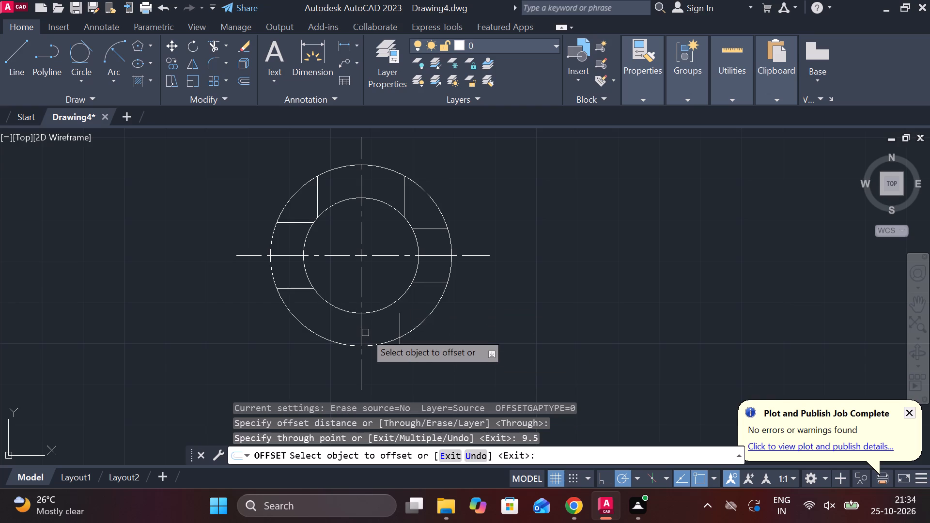
click(362, 331)
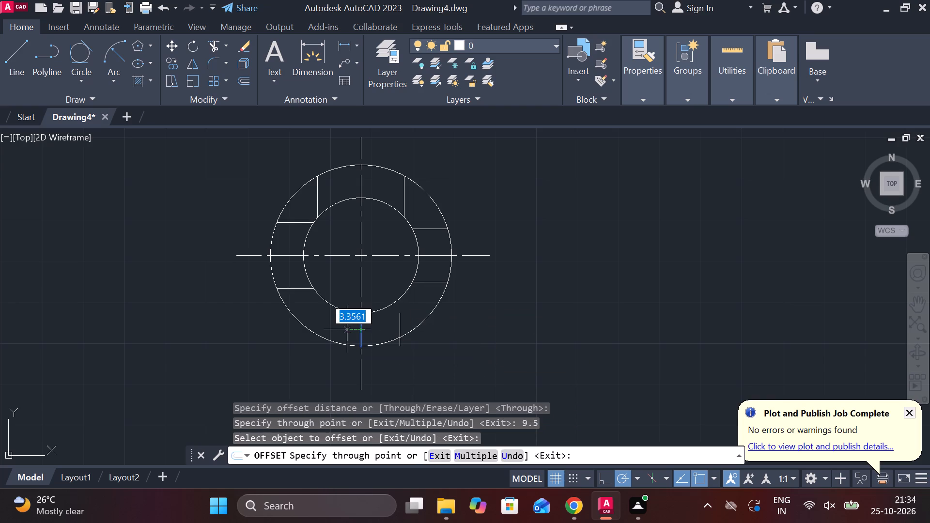
text(9.5)
key(Return)
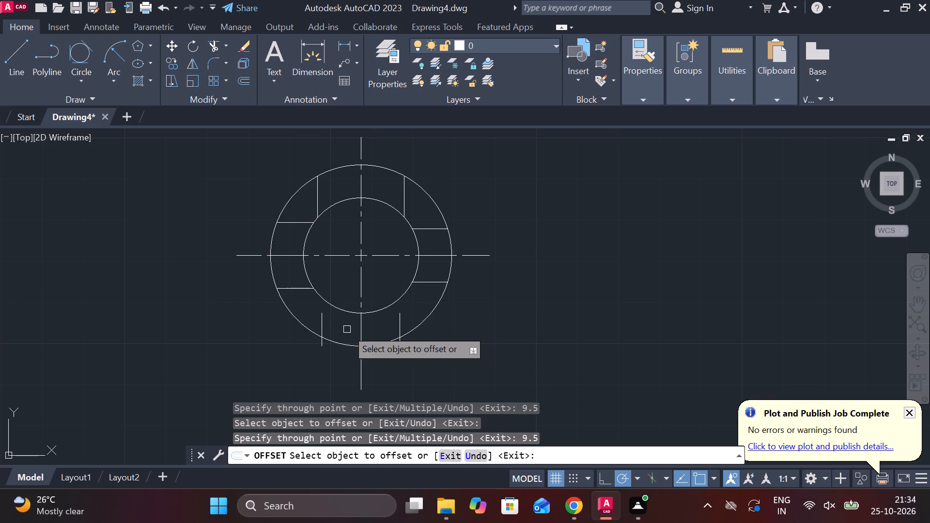
key(Escape)
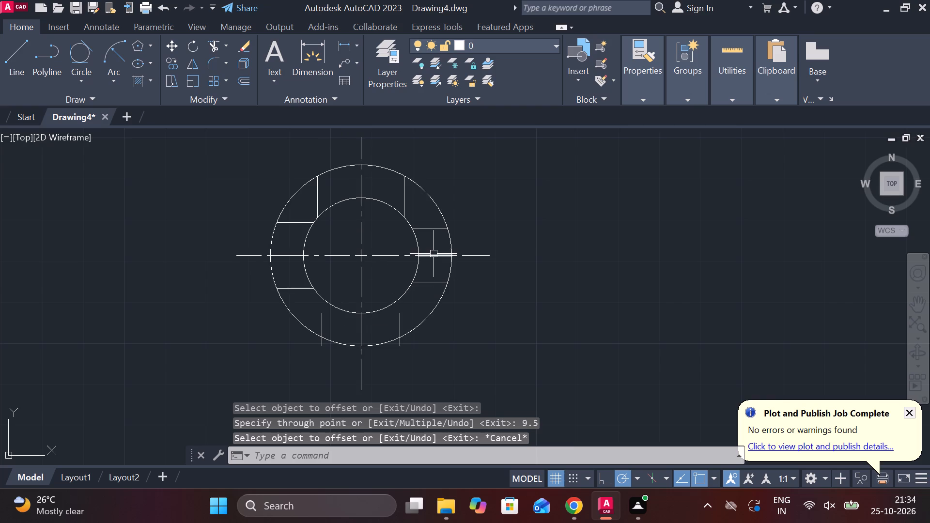
Erase the short construction lines across the ring at its right, left and bottom quadrants.
click(434, 253)
click(294, 254)
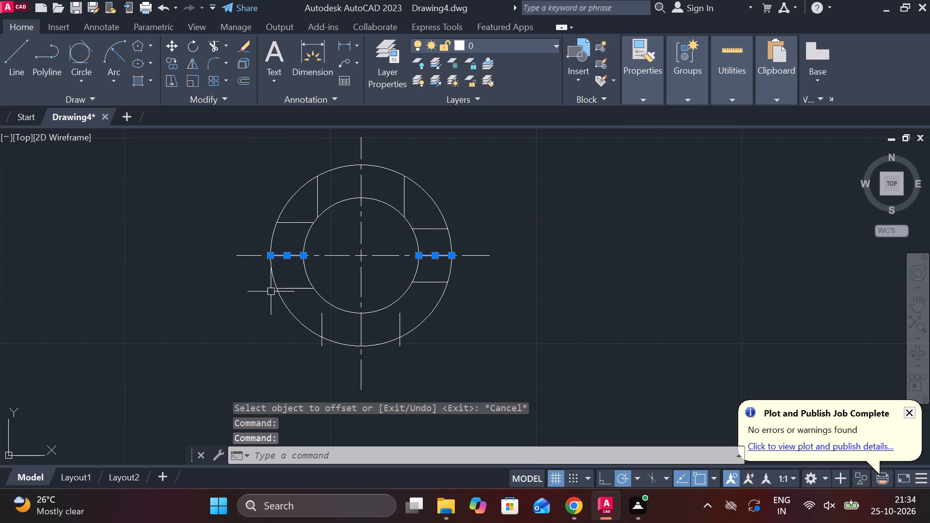
text(E)
key(space)
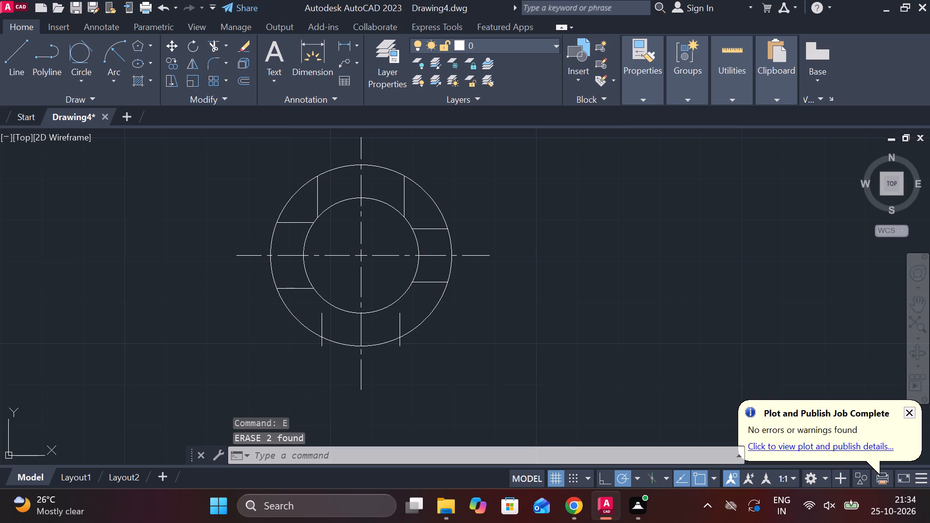
click(358, 337)
key(e)
key(space)
key(w)
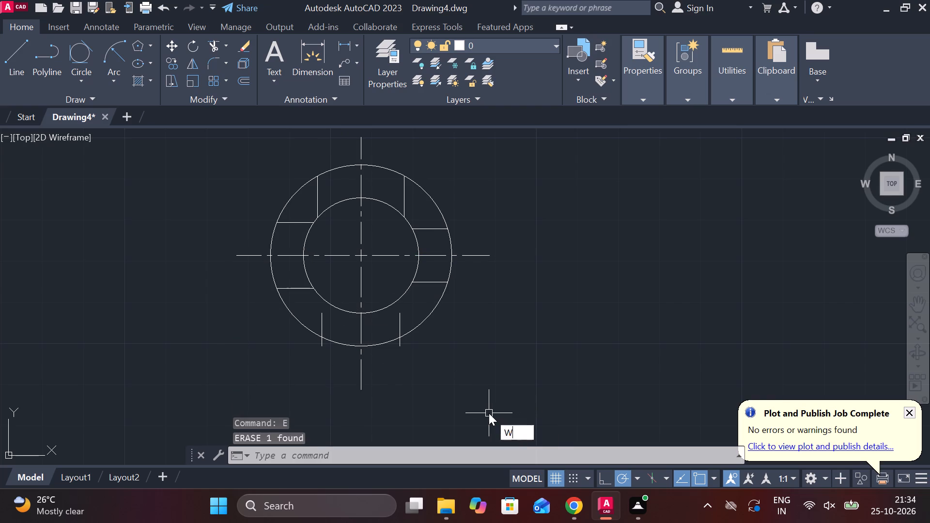
key(Escape)
Extend the two offset vertical lines at the ring's bottom up to the inner circle.
text(EX)
key(space)
click(402, 320)
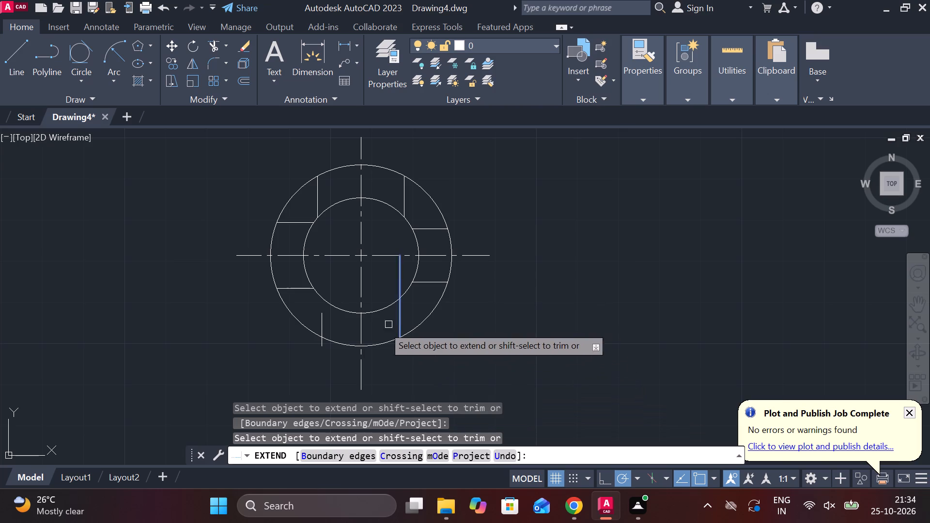
click(321, 324)
scroll(408, 352, up, 3)
key(Escape)
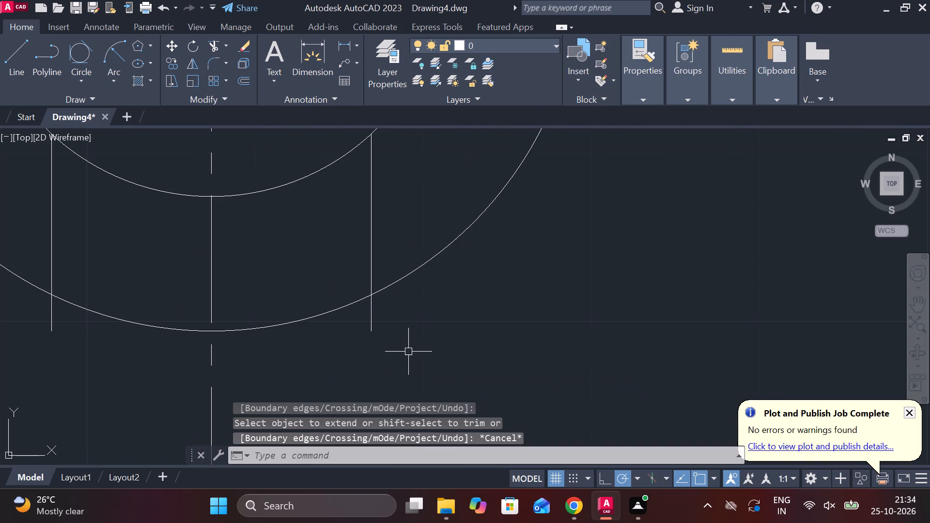
Trim the ends of the two bottom vertical lines that project beyond the outer circle.
text(TR)
key(space)
drag(360, 326, 421, 323)
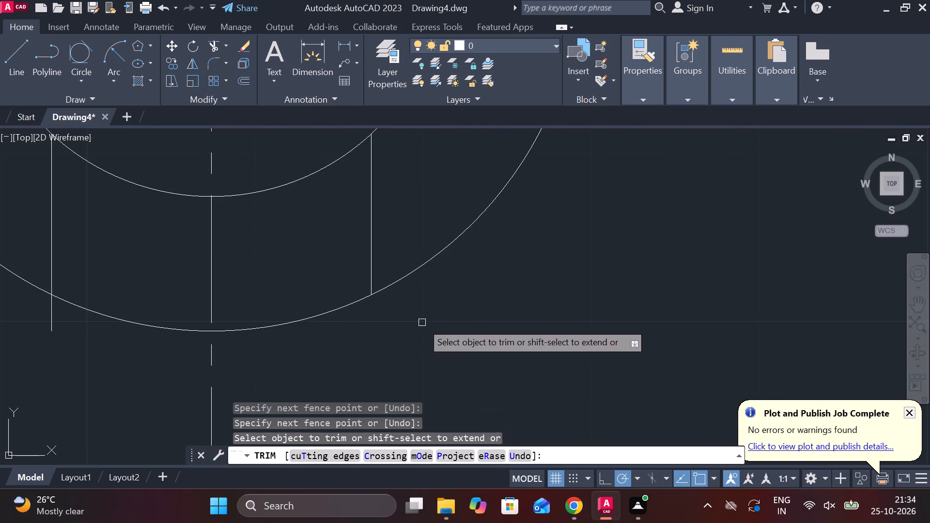
scroll(422, 330, down, 1)
click(193, 323)
scroll(268, 371, down, 2)
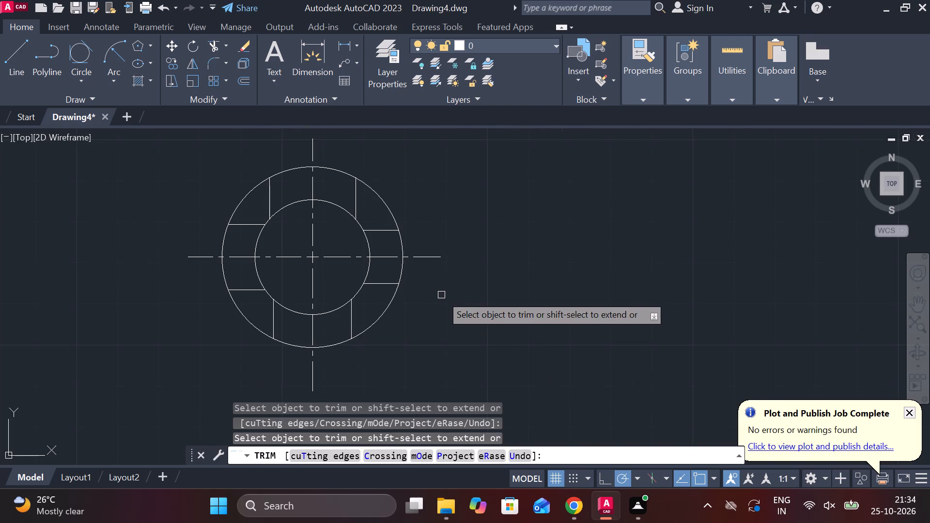
key(Escape)
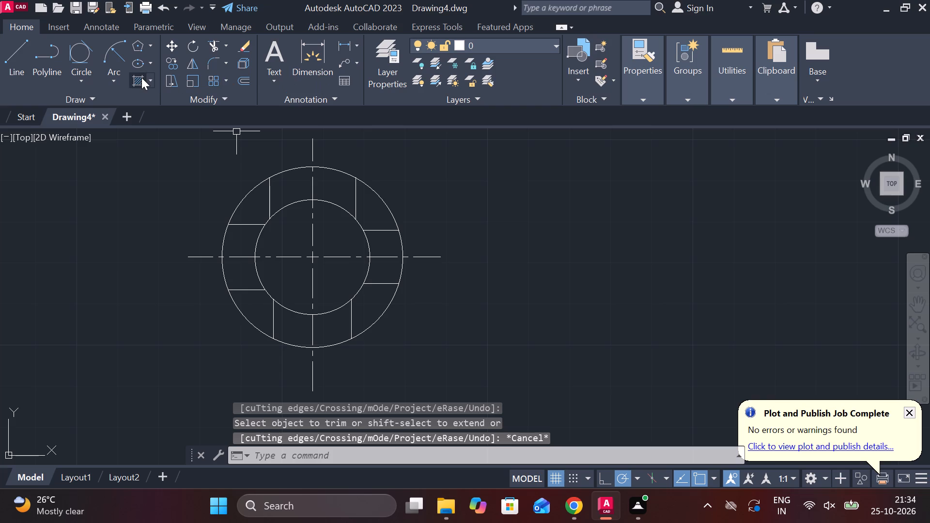
Hatch the four ring segments between the slots.
click(141, 77)
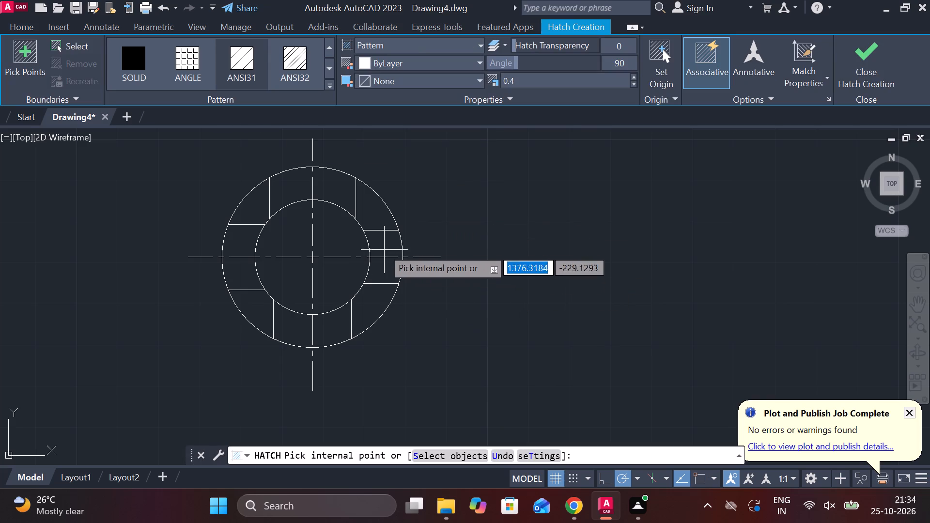
click(375, 223)
click(250, 206)
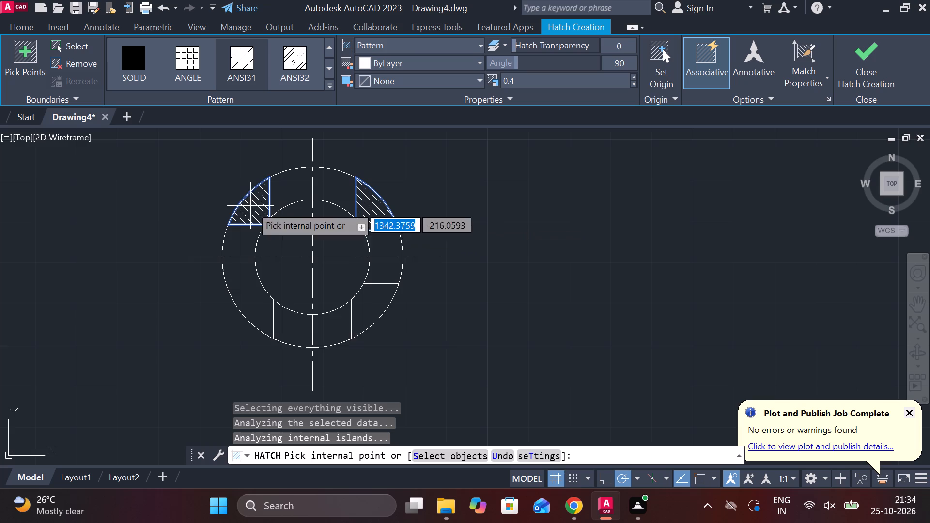
click(255, 314)
click(359, 306)
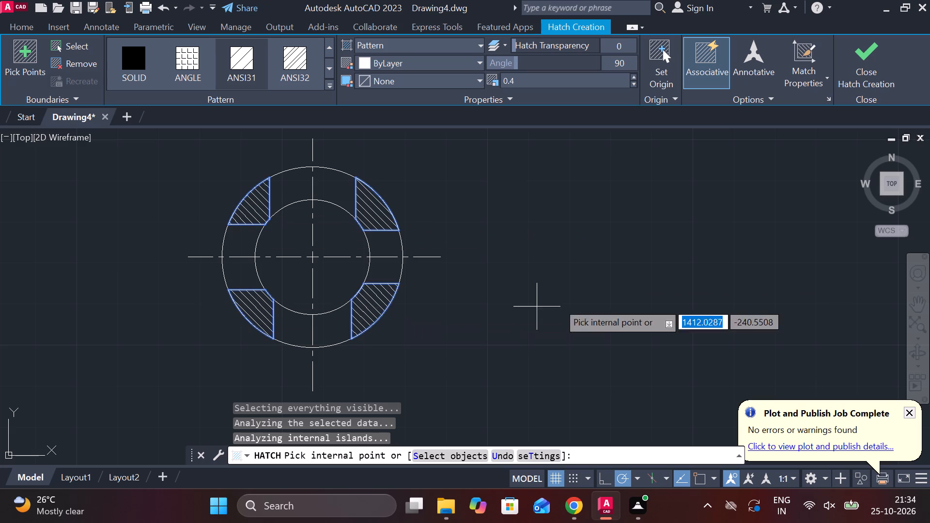
click(868, 54)
Draw a circle of diameter 23 centred on the intersection of the centrelines.
key(c)
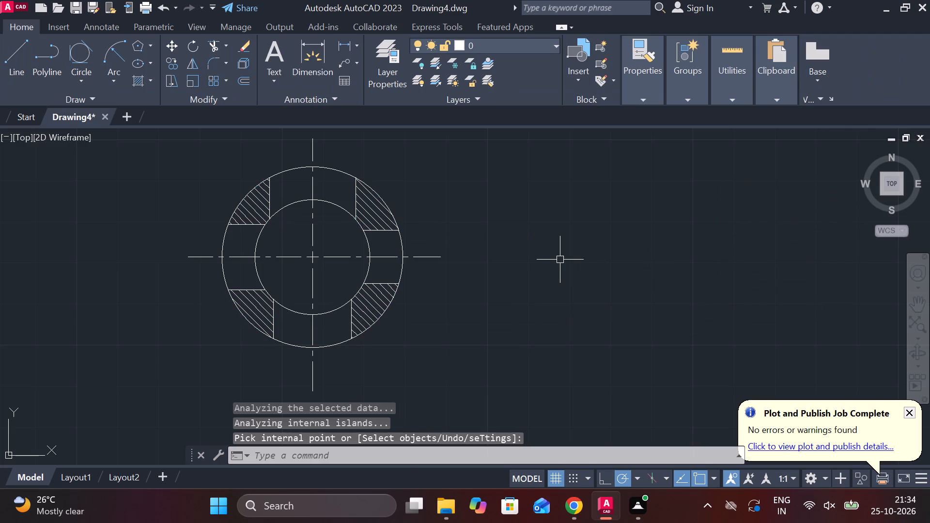
key(space)
click(312, 260)
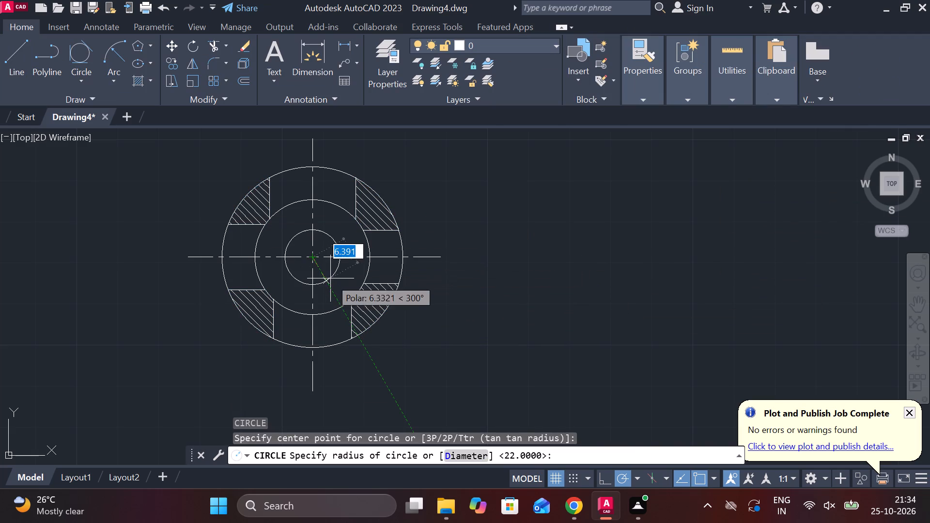
text(D)
key(space)
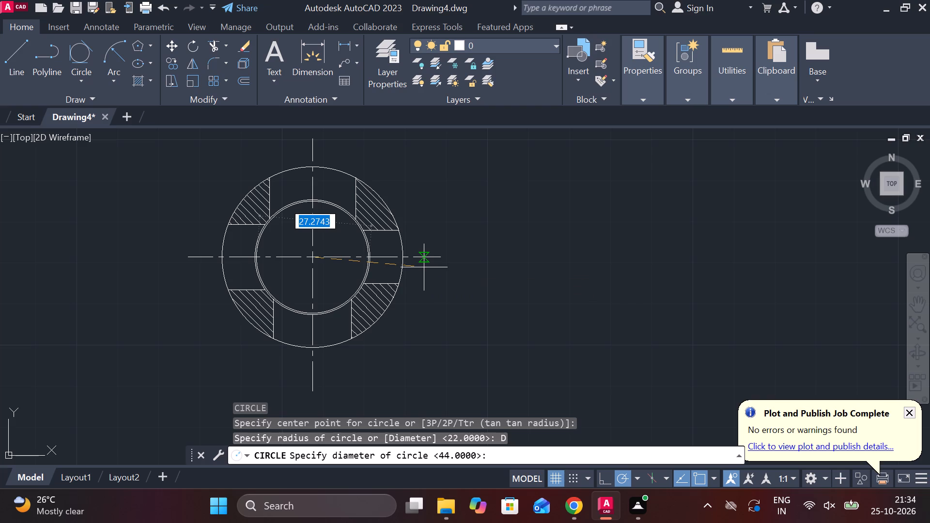
text(23)
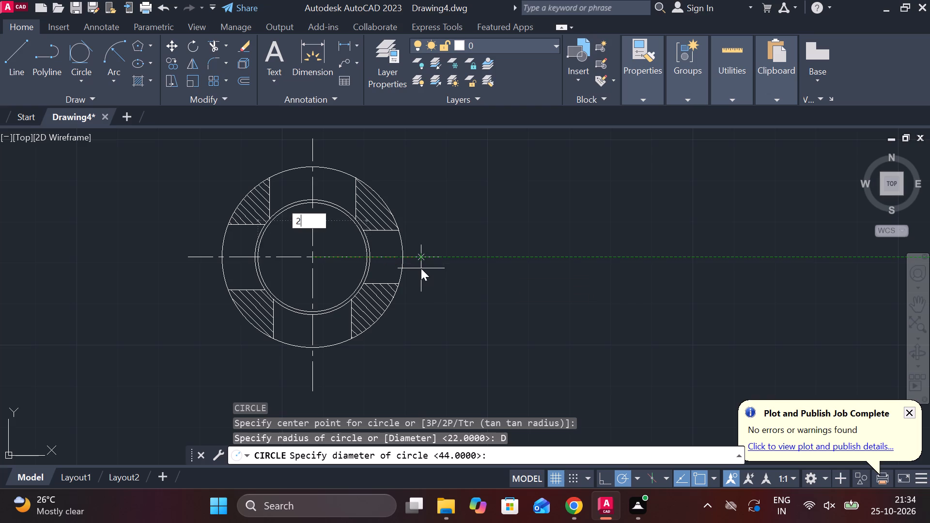
key(Return)
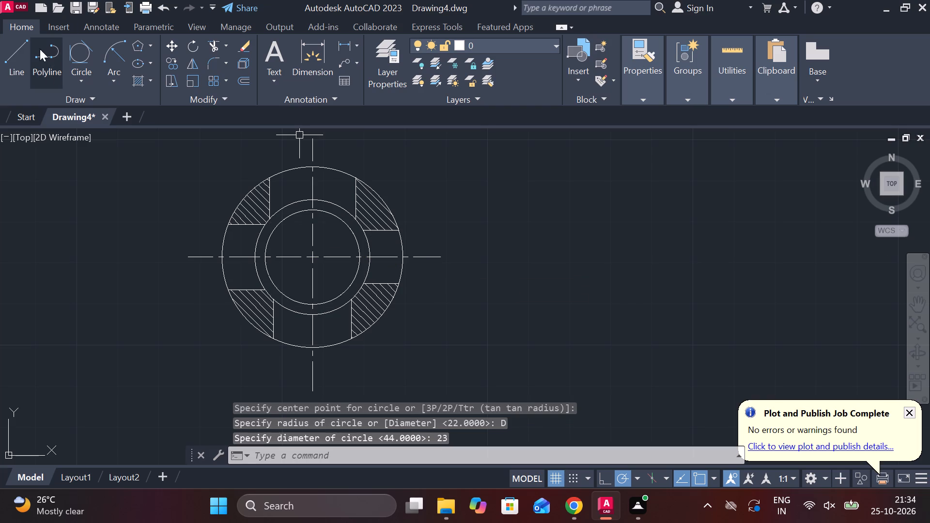
Add a linear dimension for the top slot's width, placed above the ring.
click(343, 43)
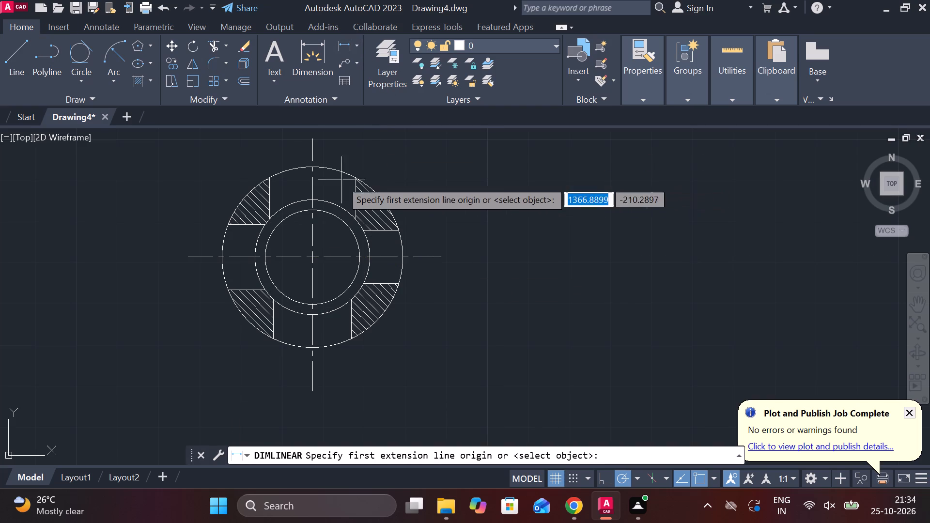
click(277, 172)
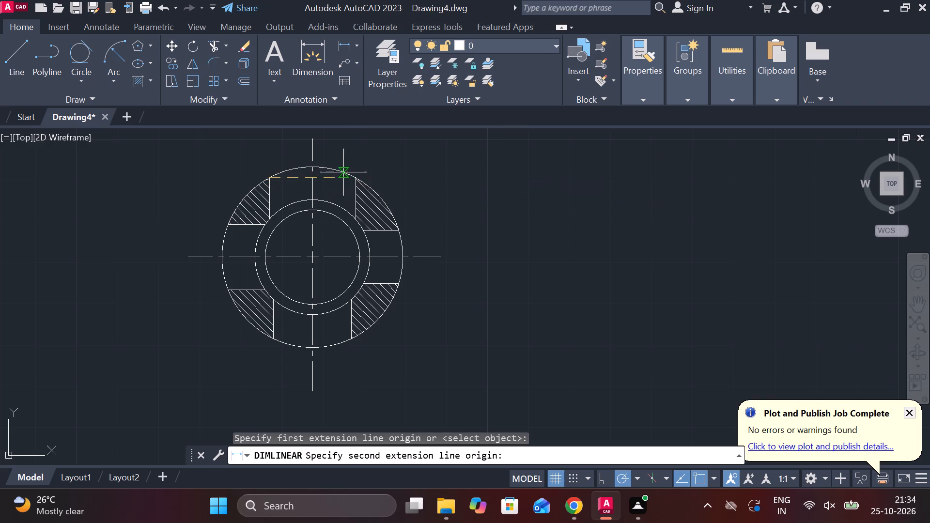
click(351, 174)
middle_drag(349, 150, 350, 200)
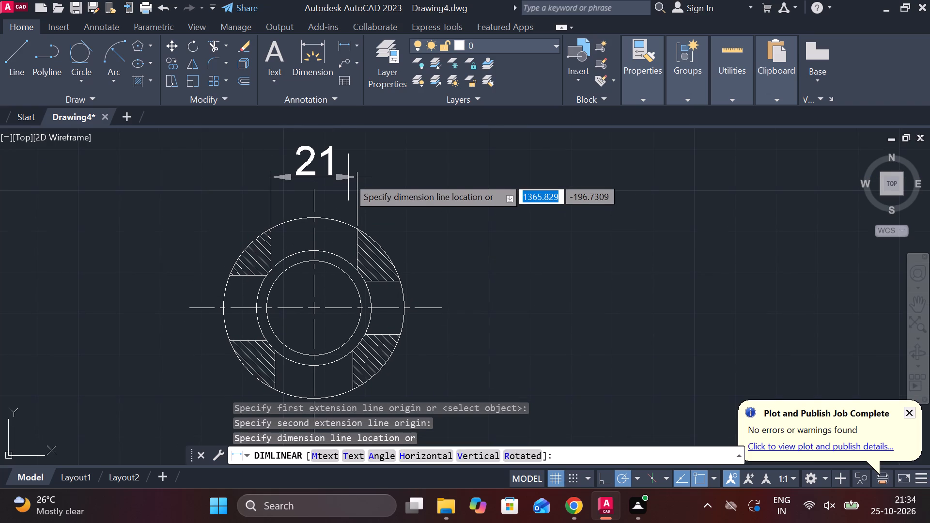
click(349, 172)
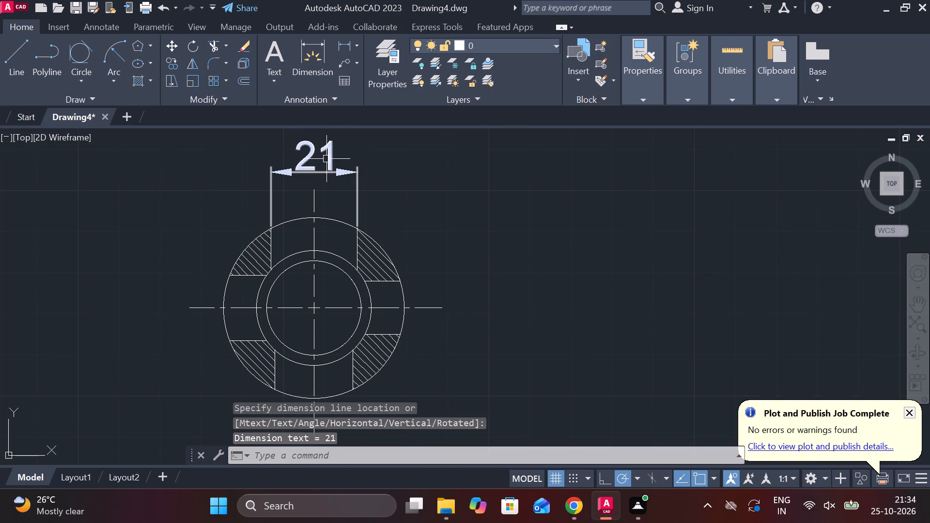
Insert a diameter symbol in front of the top slot's width dimension text.
double_click(308, 164)
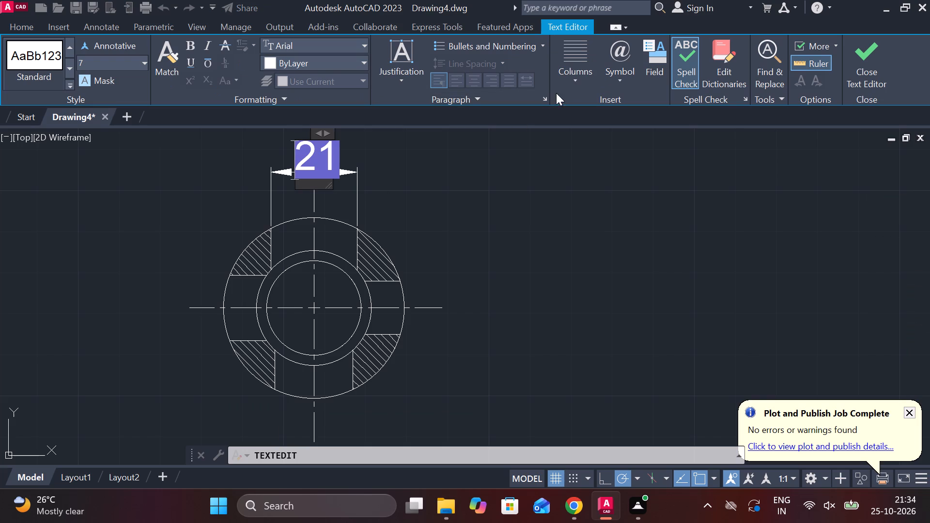
click(623, 84)
click(667, 142)
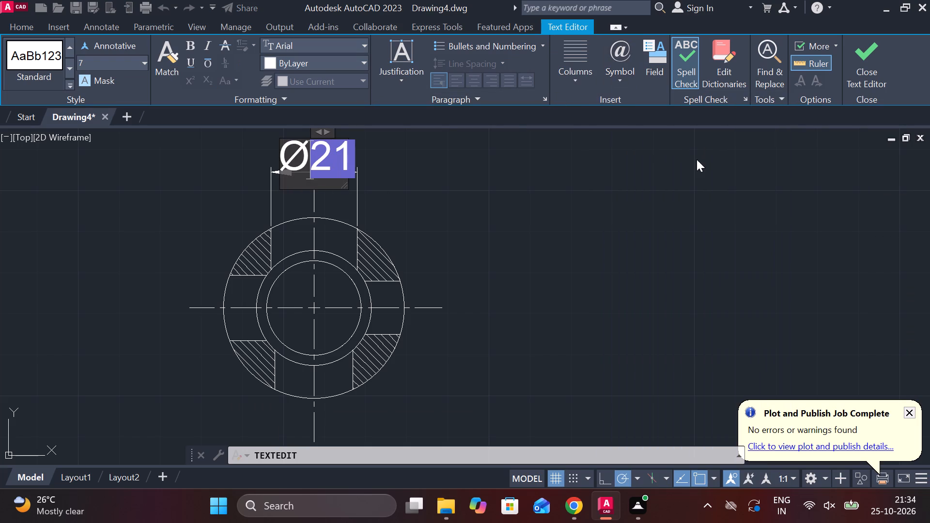
click(846, 71)
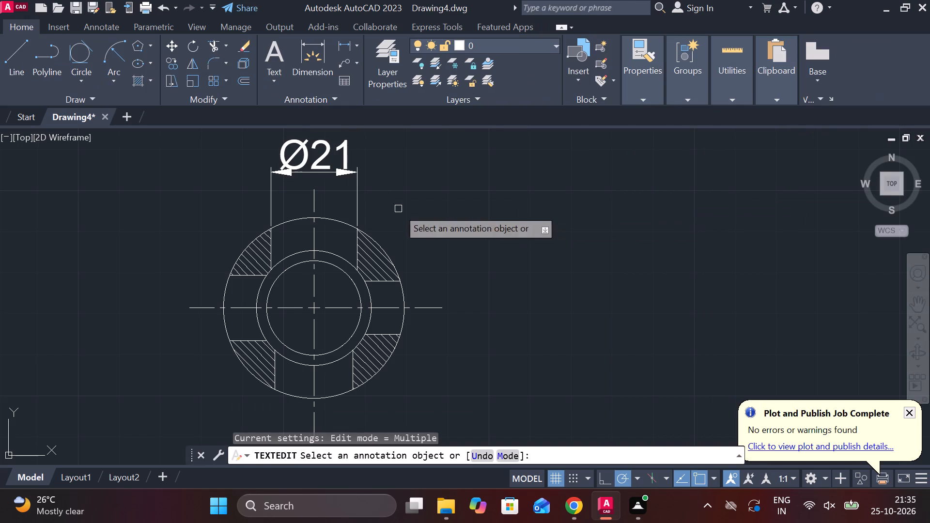
Add vertical linear dimensions for the right and left slots' widths, placed outside the ring.
click(344, 43)
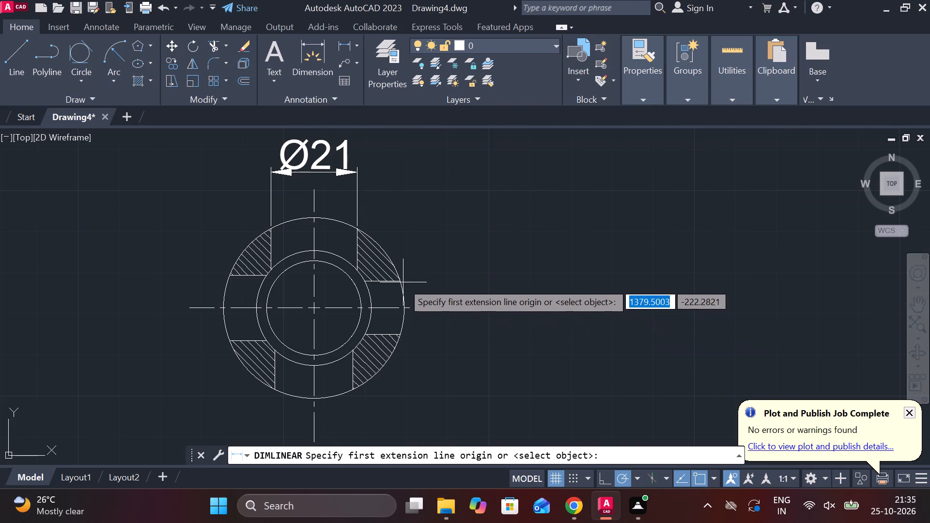
click(402, 281)
click(404, 334)
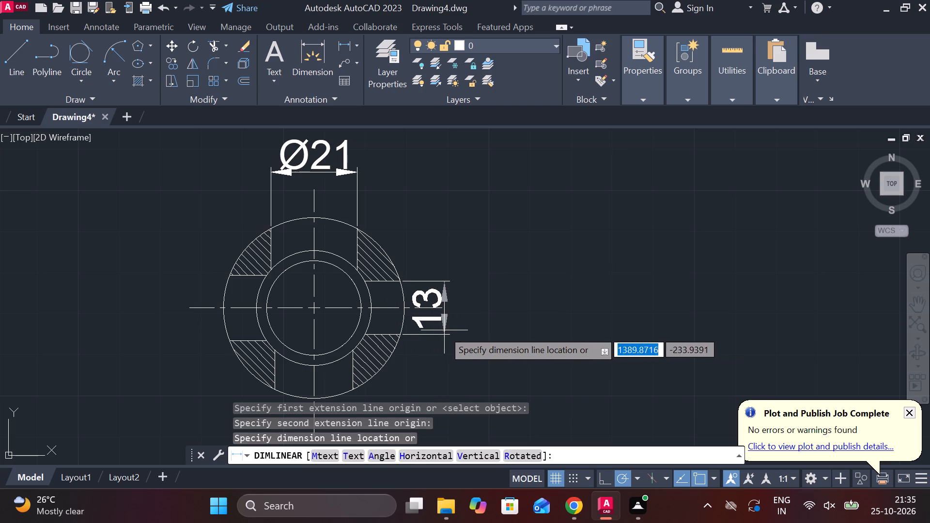
click(453, 330)
click(347, 46)
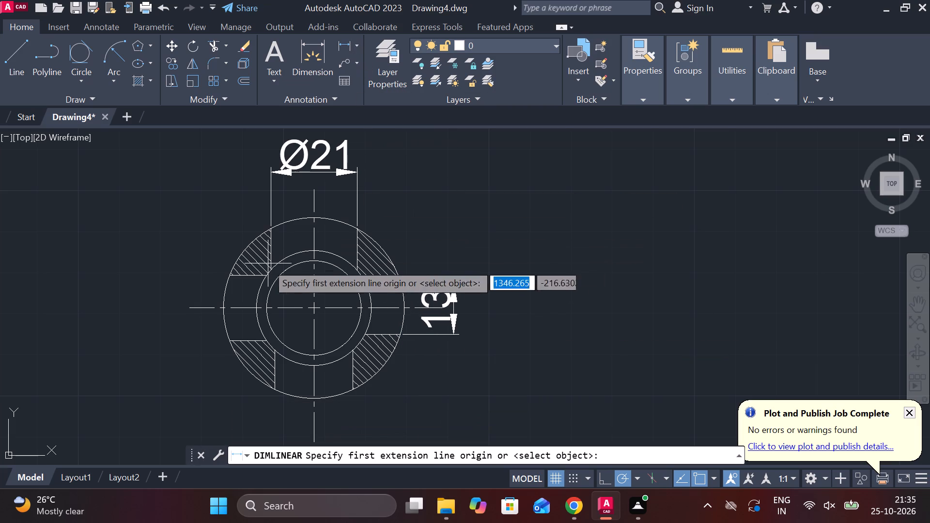
click(228, 280)
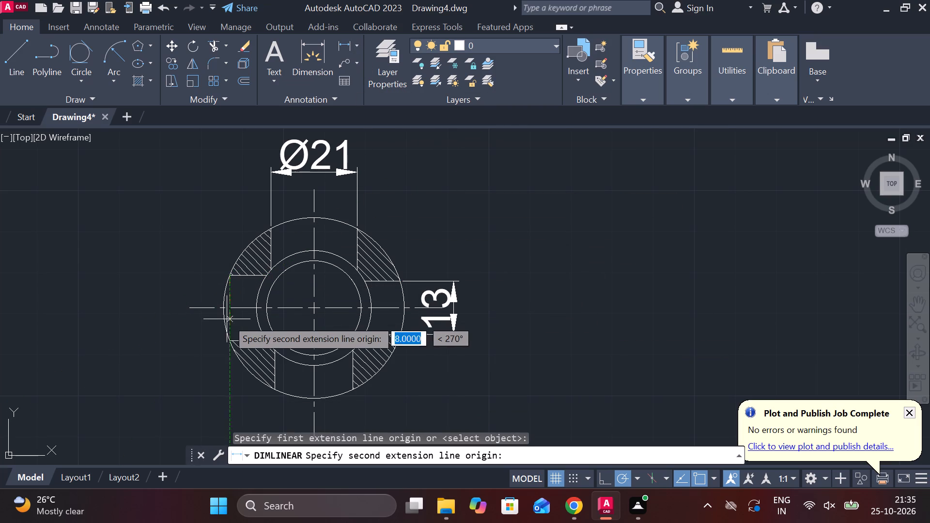
click(234, 340)
click(191, 318)
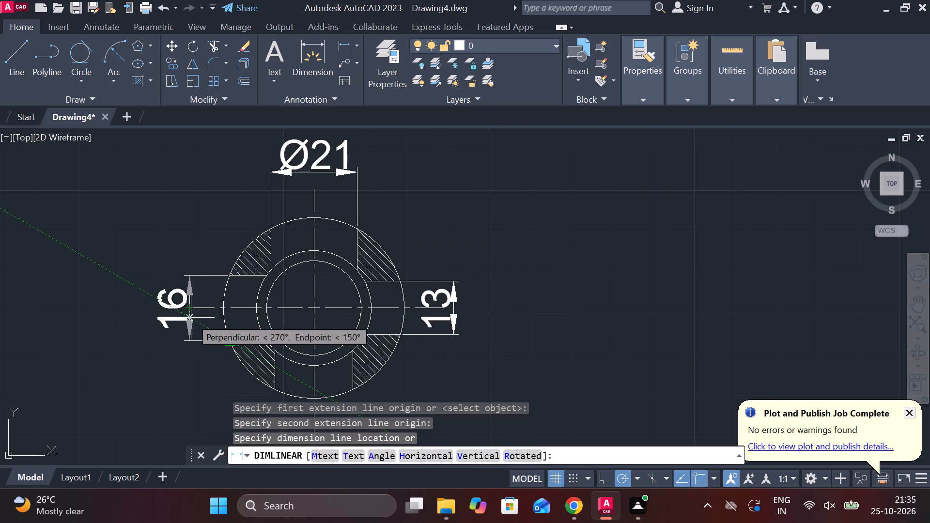
Add a linear dimension for the bottom slot's width, placed below the ring.
middle_drag(360, 333, 348, 235)
click(341, 46)
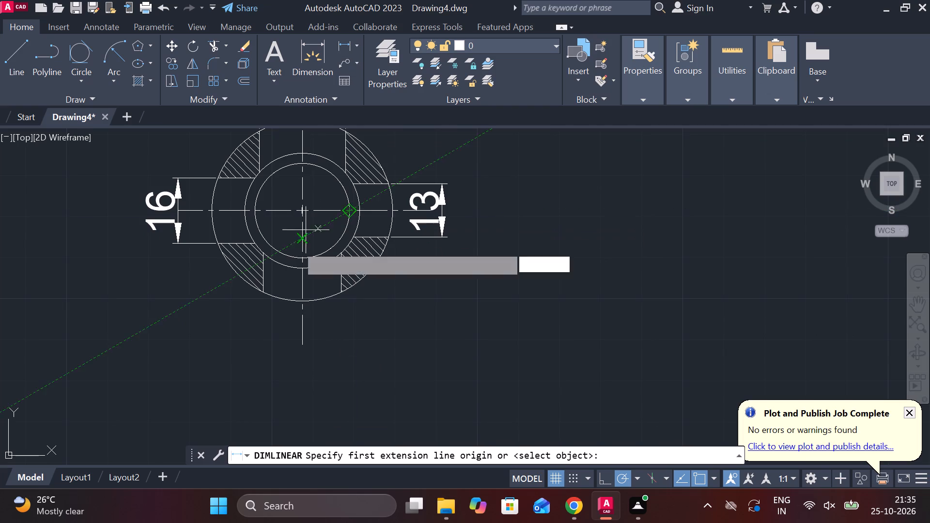
click(266, 292)
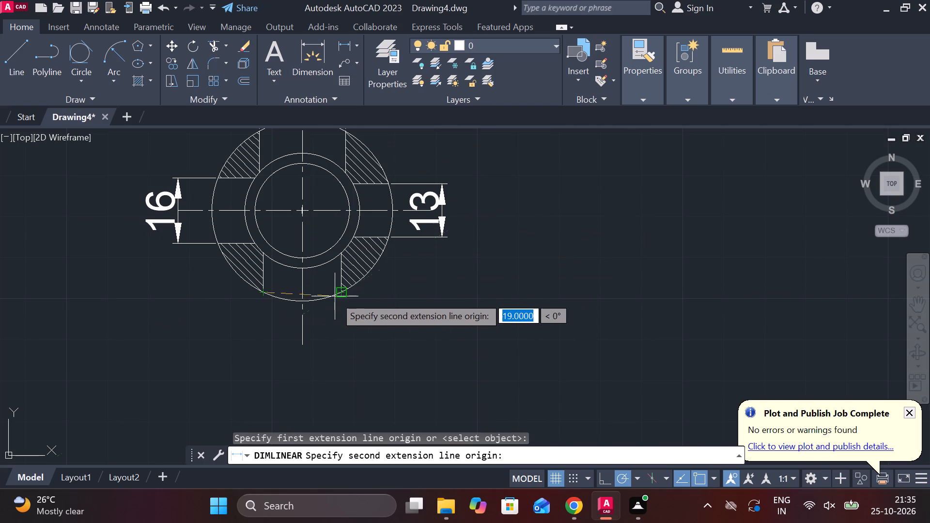
click(341, 296)
middle_drag(338, 342, 336, 326)
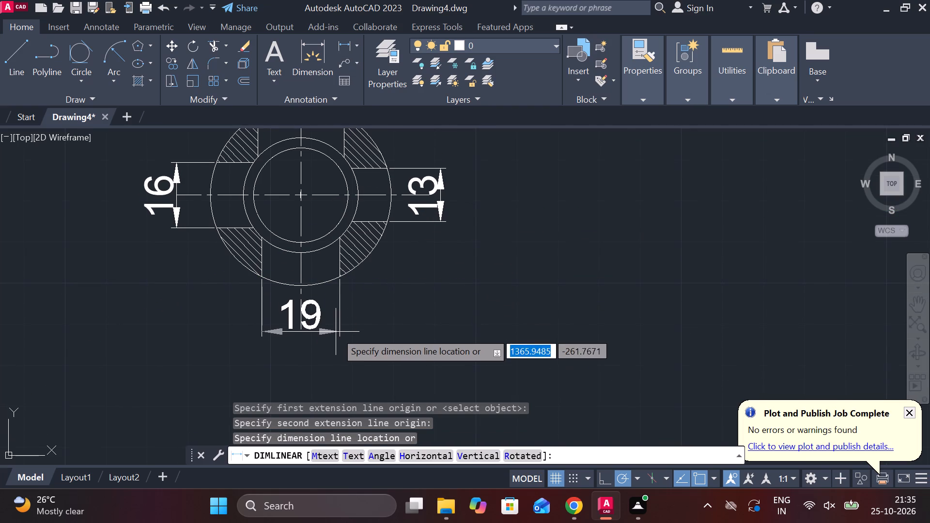
click(337, 342)
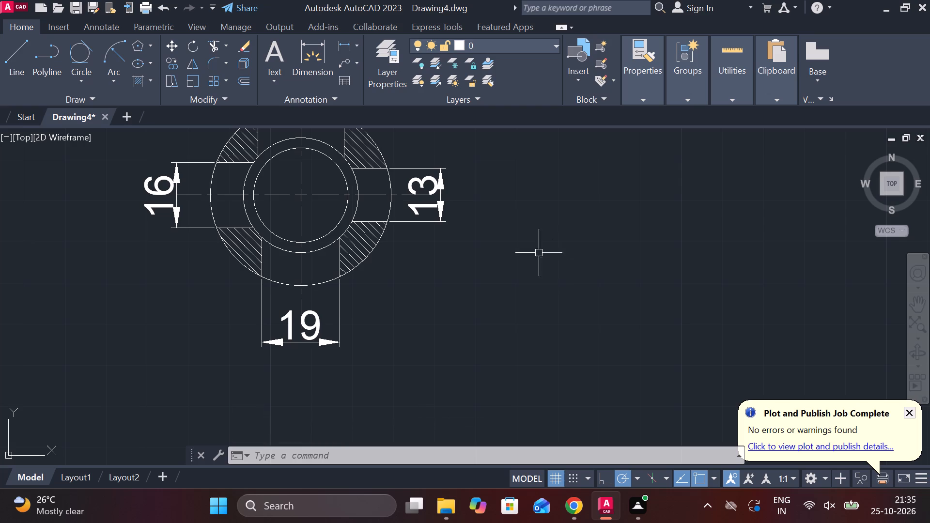
Insert a diameter symbol in front of the left, bottom and right slots' width dimension texts.
middle_drag(455, 281, 453, 304)
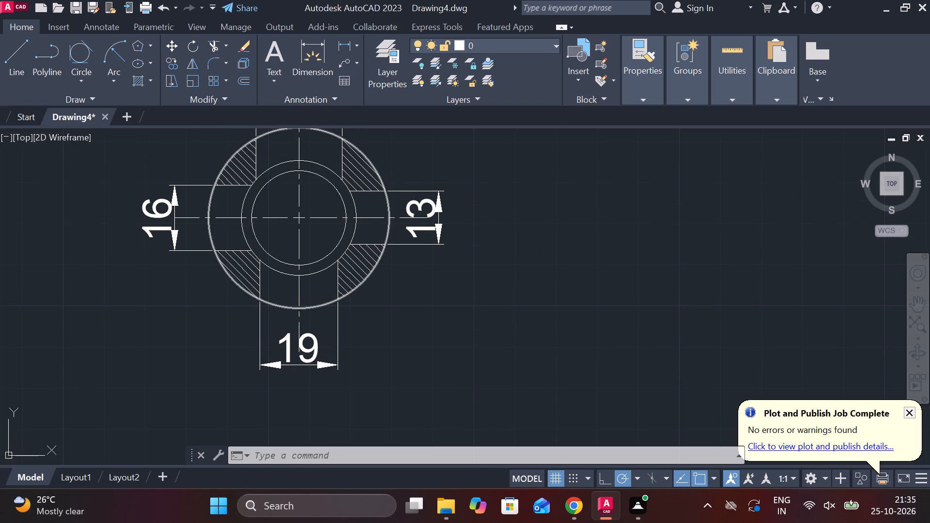
key(Escape)
double_click(156, 217)
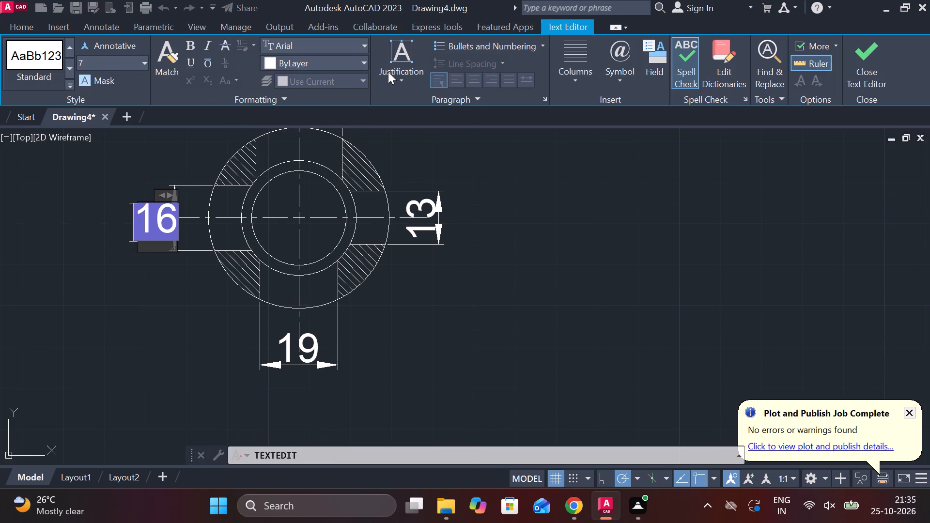
click(613, 83)
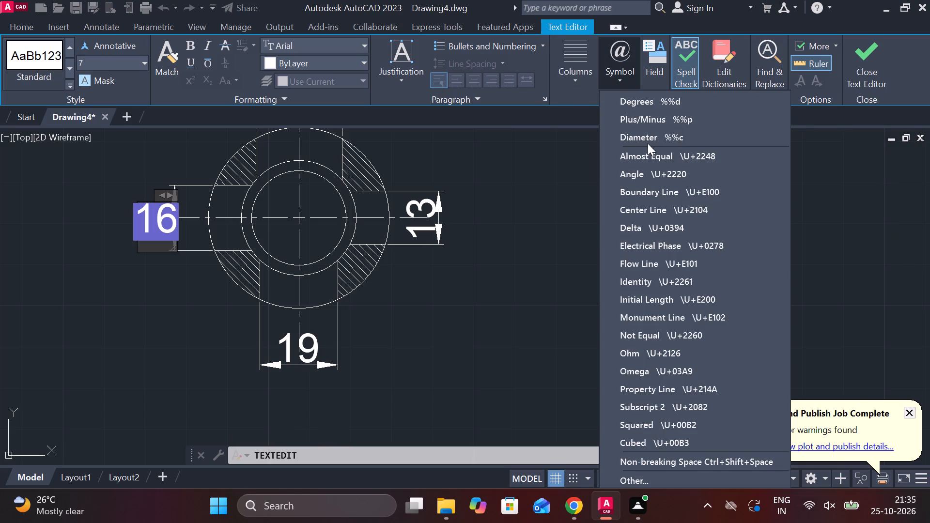
click(639, 134)
click(875, 64)
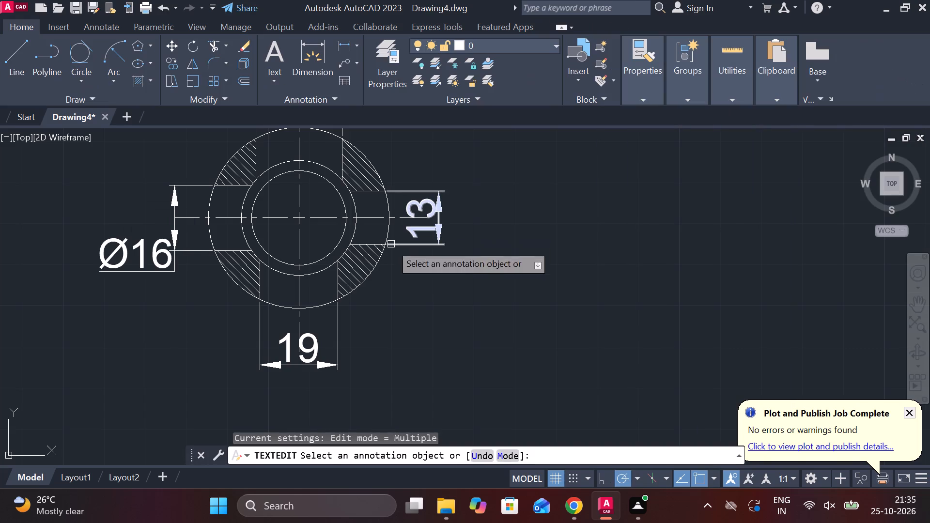
double_click(307, 343)
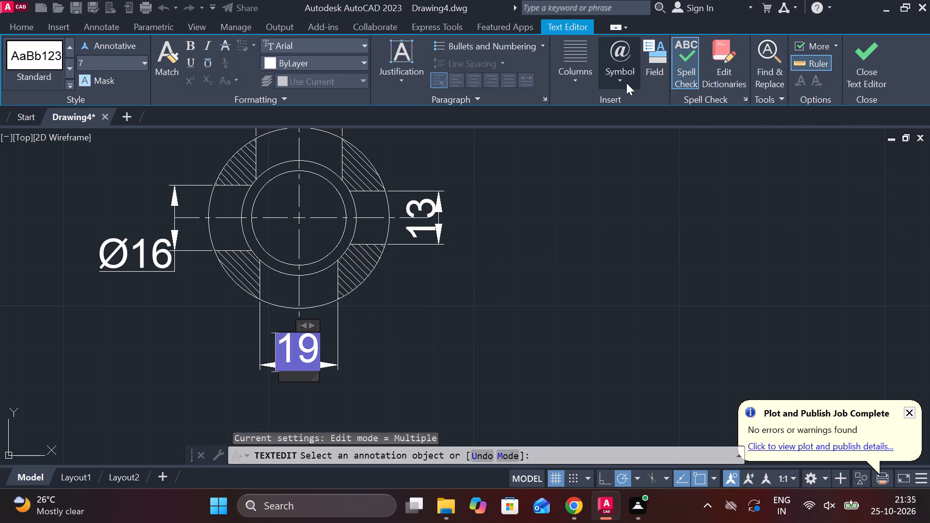
click(625, 81)
click(645, 136)
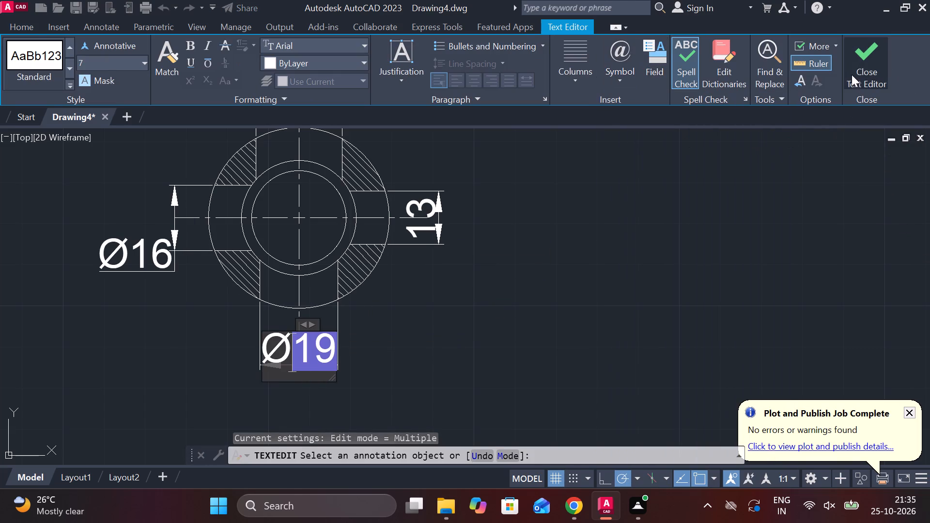
click(852, 73)
double_click(421, 207)
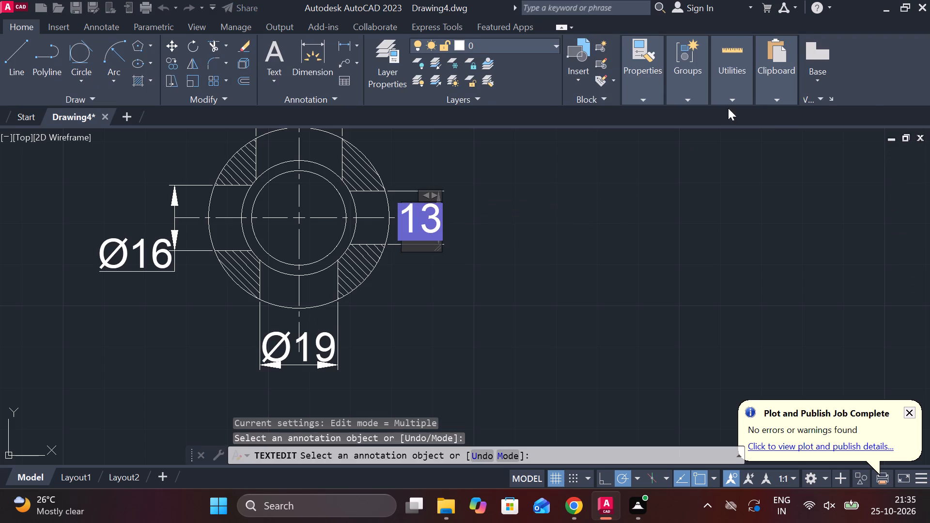
click(612, 80)
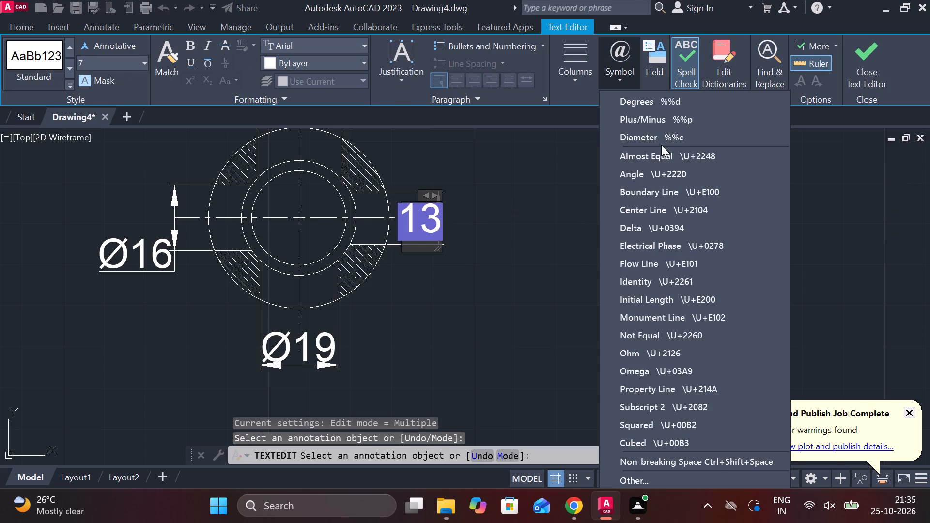
click(655, 143)
click(859, 70)
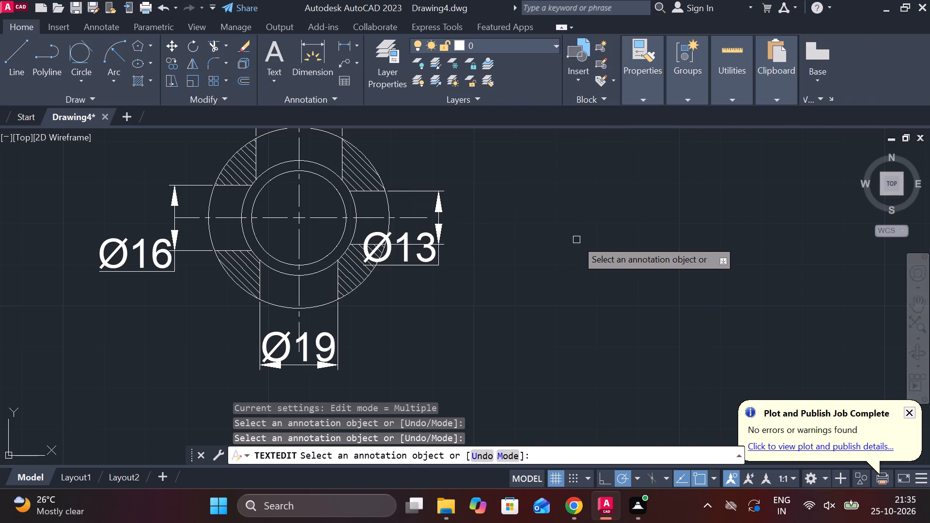
middle_drag(572, 237, 546, 288)
key(Escape)
Move the right slot's Ø13 dimension text down and outward, clear of the hatched ring.
click(403, 310)
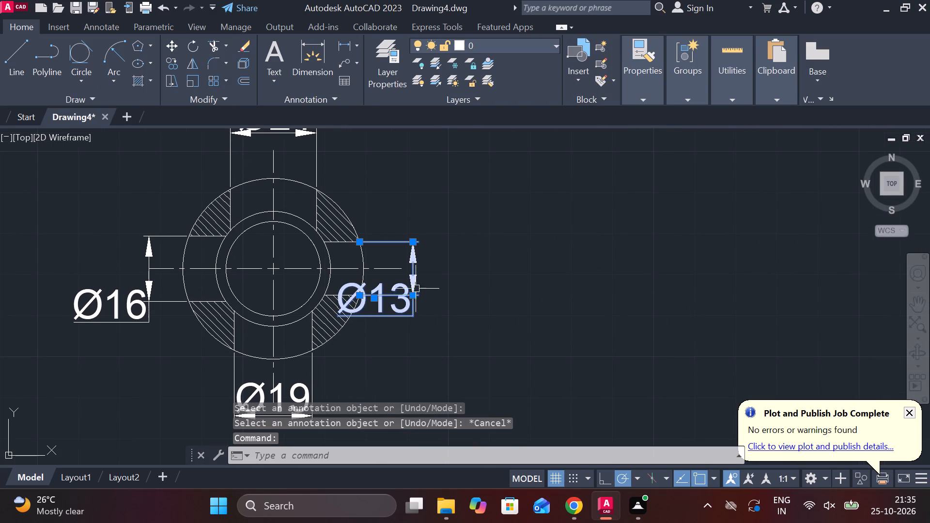
click(374, 300)
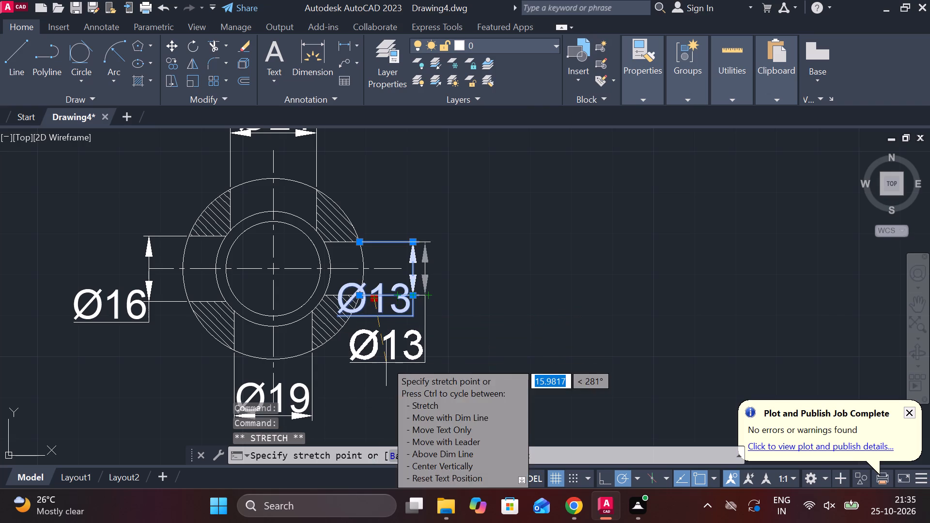
click(386, 363)
key(Escape)
Move the top slot's Ø21 text to the right of its extension lines and bring its dimension line closer to the ring.
middle_drag(341, 205, 386, 292)
double_click(316, 191)
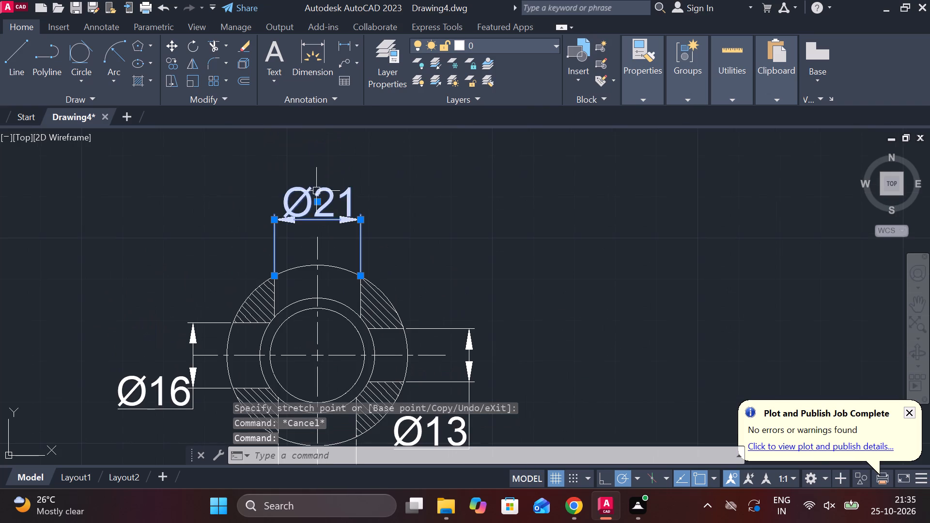
key(Escape)
click(330, 198)
key(Escape)
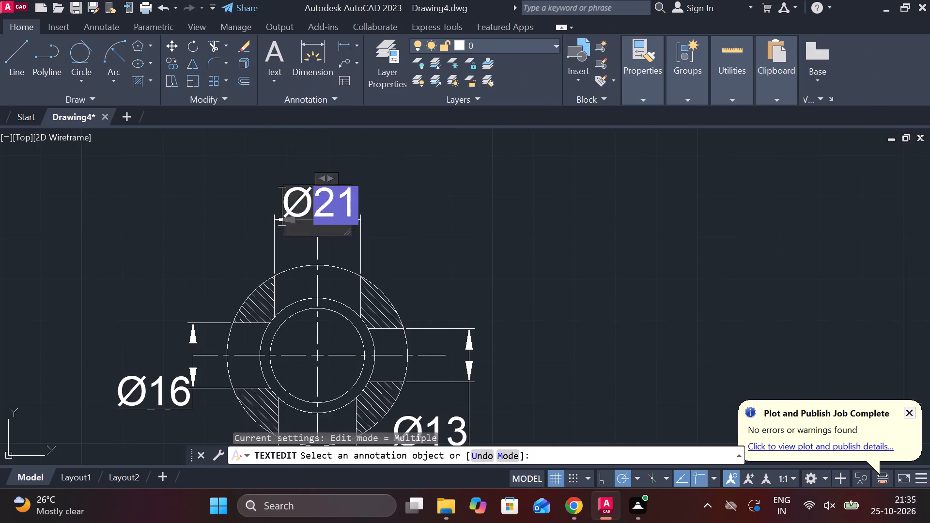
key(Escape)
click(331, 198)
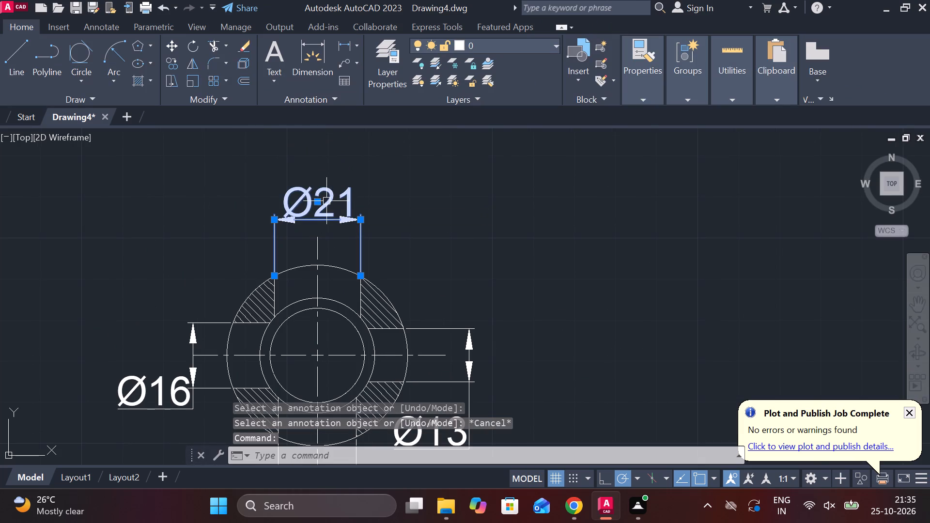
click(314, 205)
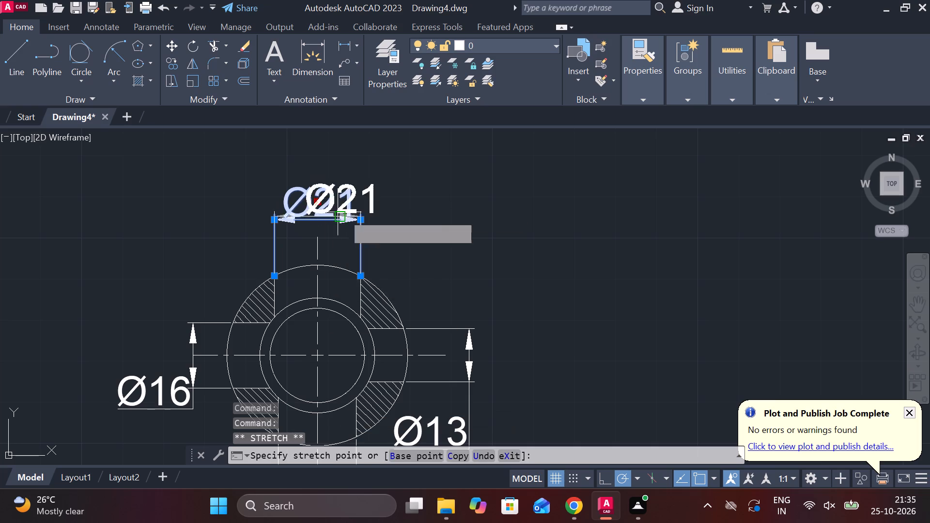
click(408, 224)
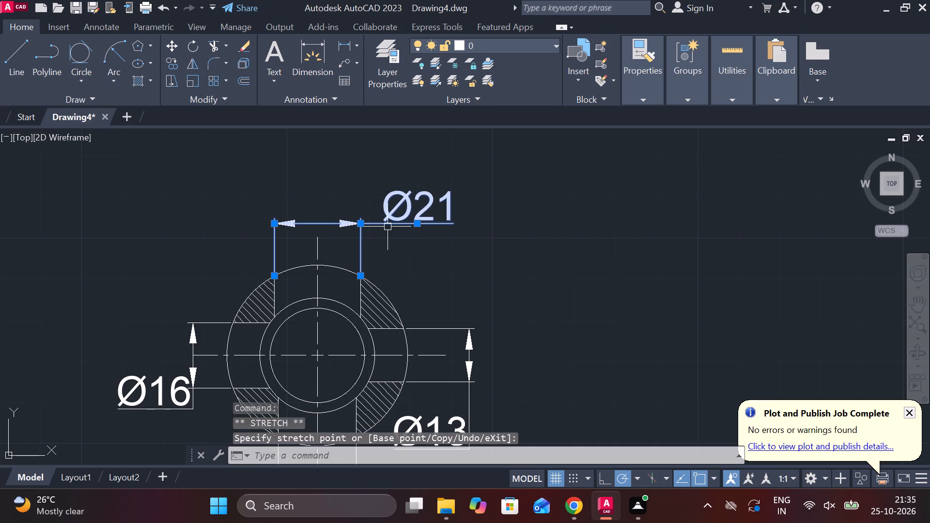
click(419, 219)
key(Escape)
click(418, 225)
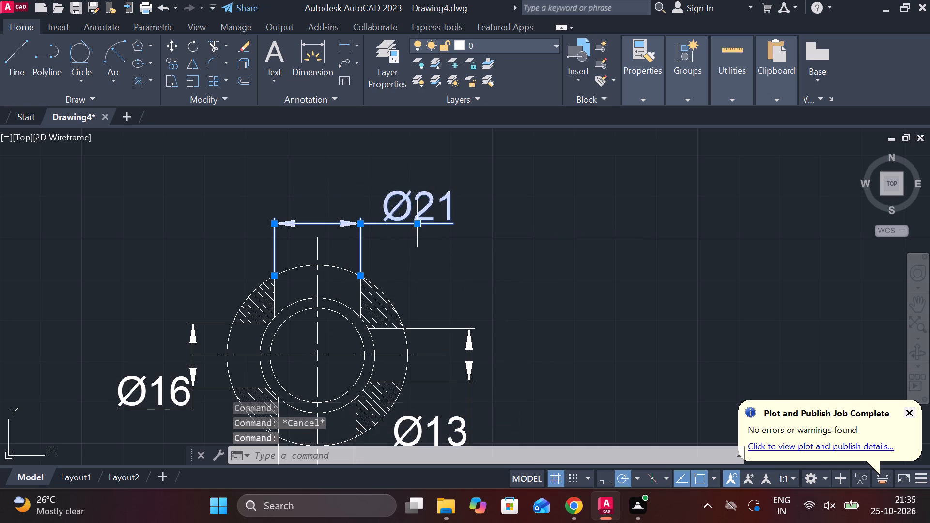
drag(418, 222, 418, 242)
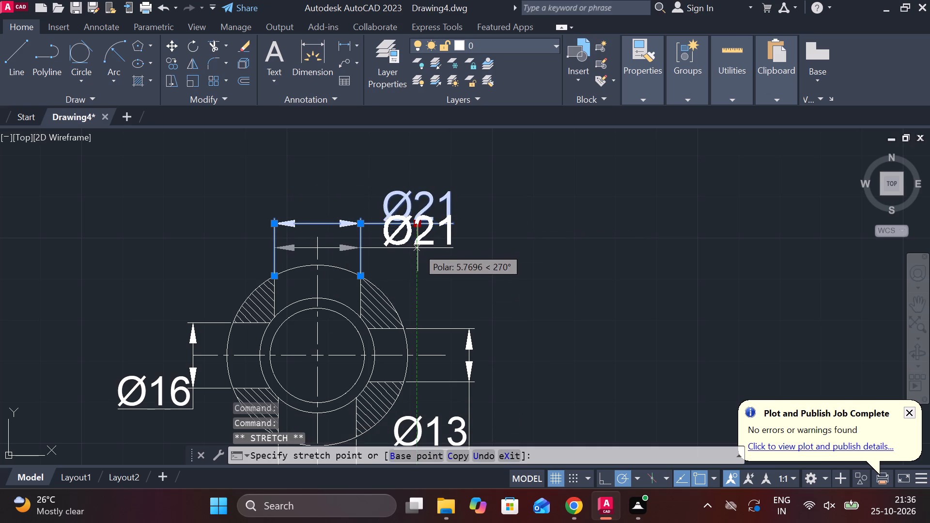
click(418, 248)
key(Escape)
Move the left slot's Ø16 dimension text lower and bring its dimension line closer to the ring.
middle_drag(424, 271, 484, 102)
click(251, 219)
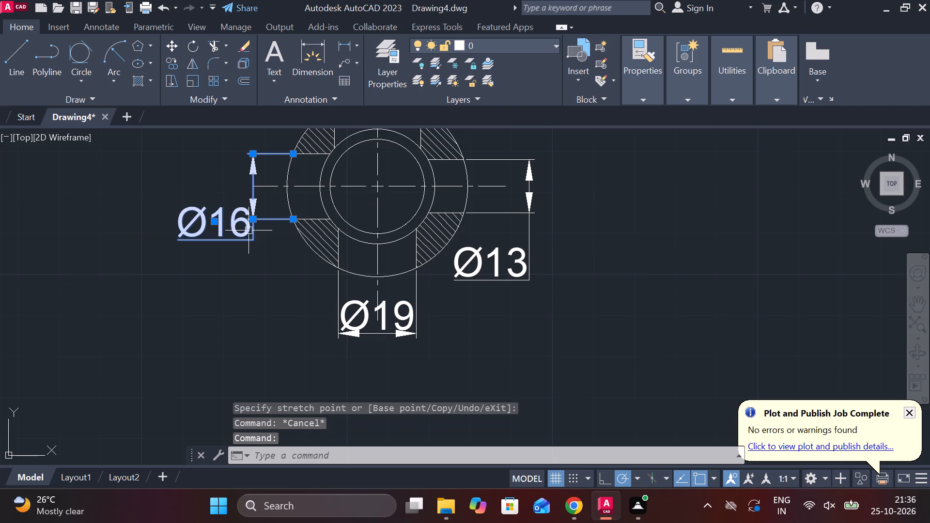
click(215, 223)
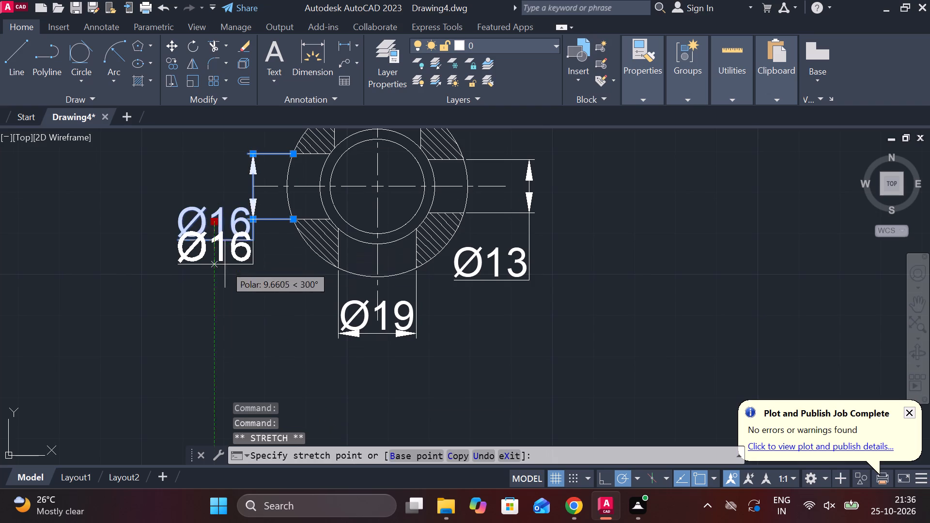
click(229, 271)
key(Escape)
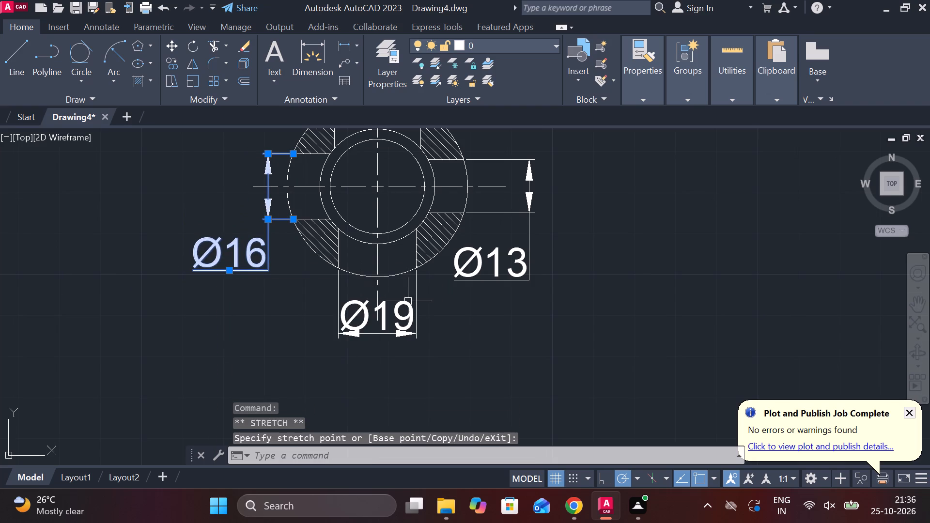
Move the bottom slot's Ø19 text to the left of its extension lines and lower its dimension line, clear of the Ø16 text.
click(402, 321)
click(375, 318)
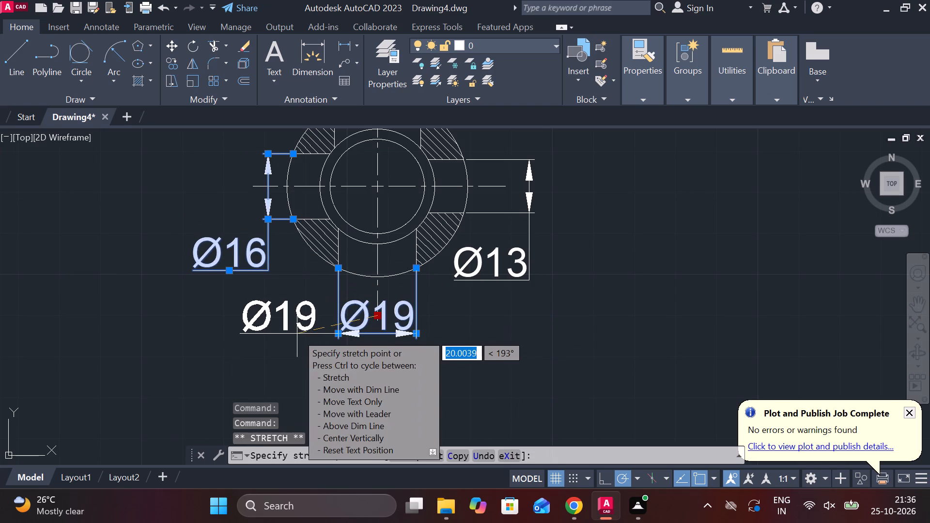
click(298, 323)
key(Escape)
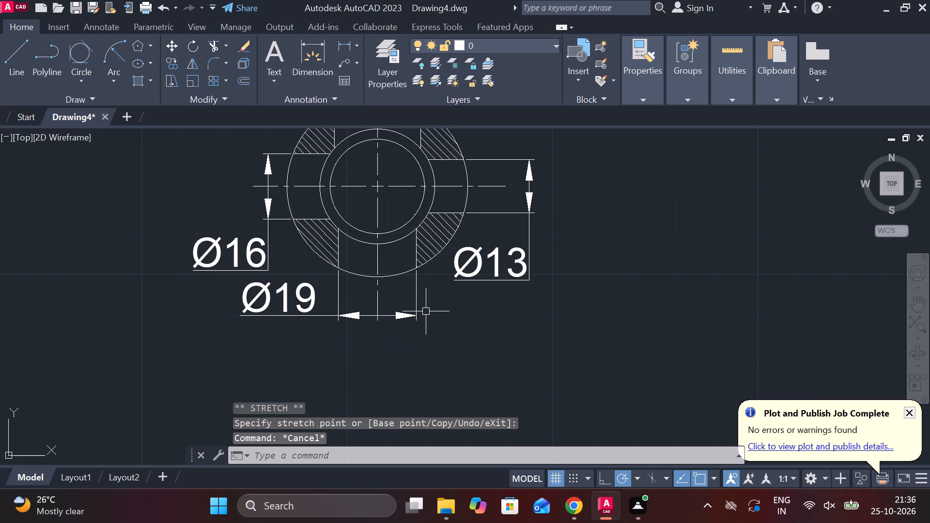
scroll(426, 311, down, 1)
scroll(426, 311, up, 1)
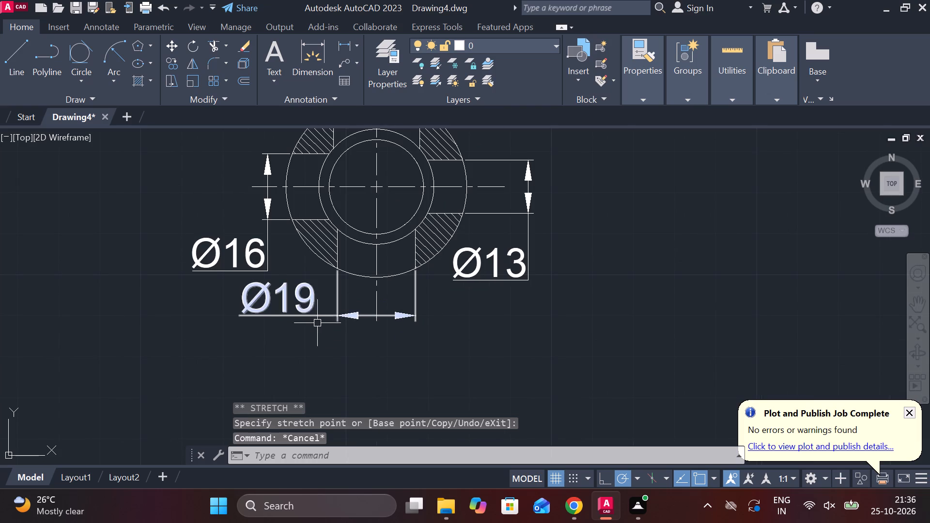
click(308, 306)
click(276, 316)
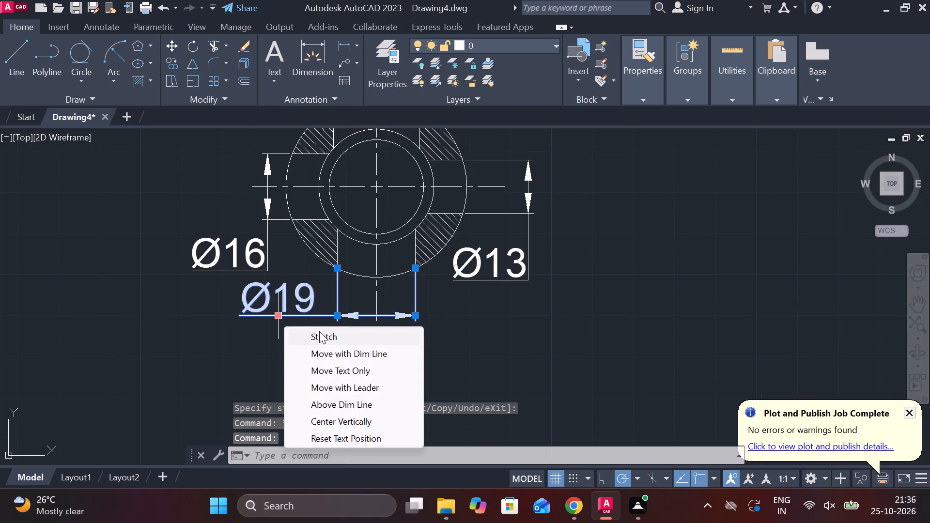
click(281, 316)
click(275, 314)
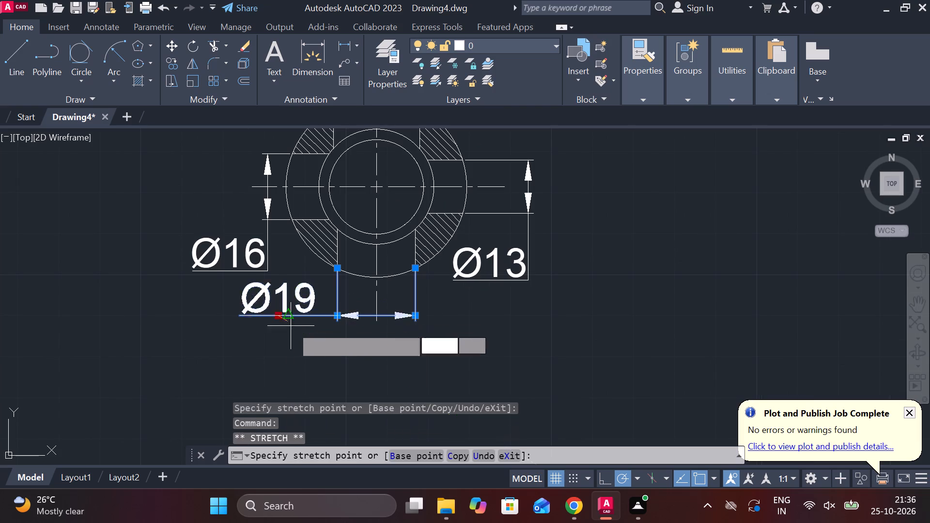
click(302, 337)
key(Escape)
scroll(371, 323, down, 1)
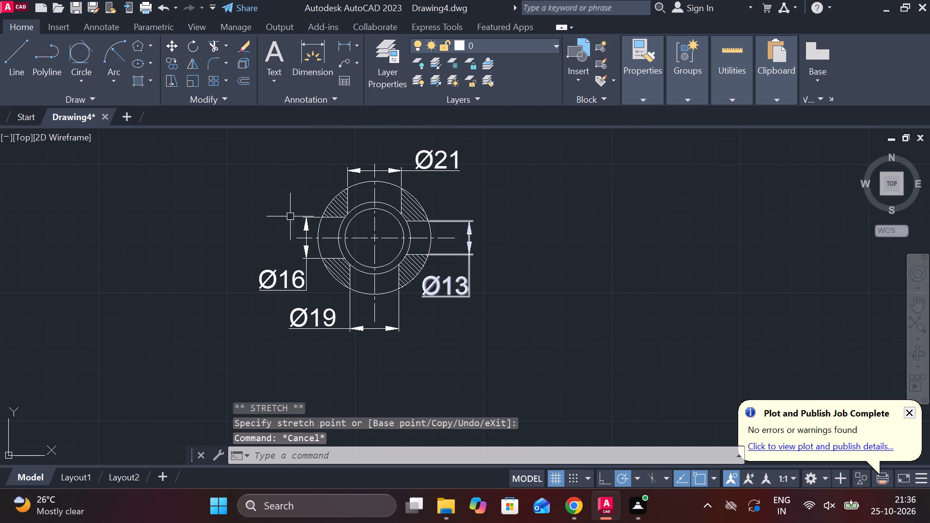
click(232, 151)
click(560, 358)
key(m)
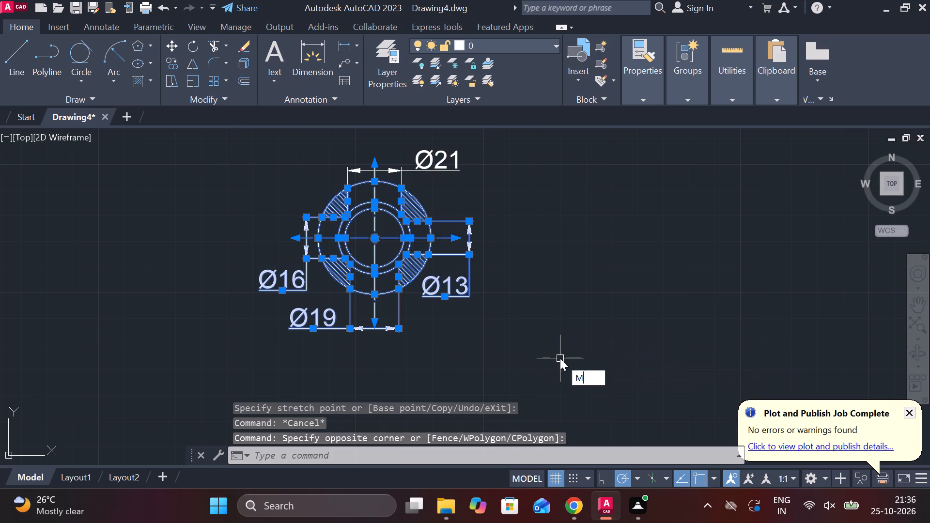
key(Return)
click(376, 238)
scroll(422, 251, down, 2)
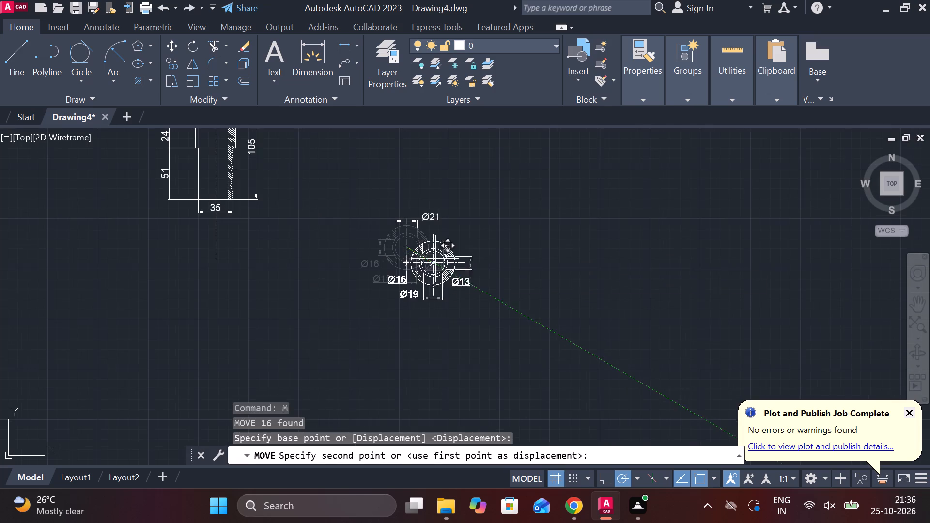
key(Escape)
Move the ring end view with all its dimensions from its centre onto the vertical centreline below the sectioned view's 35 dimension.
click(553, 334)
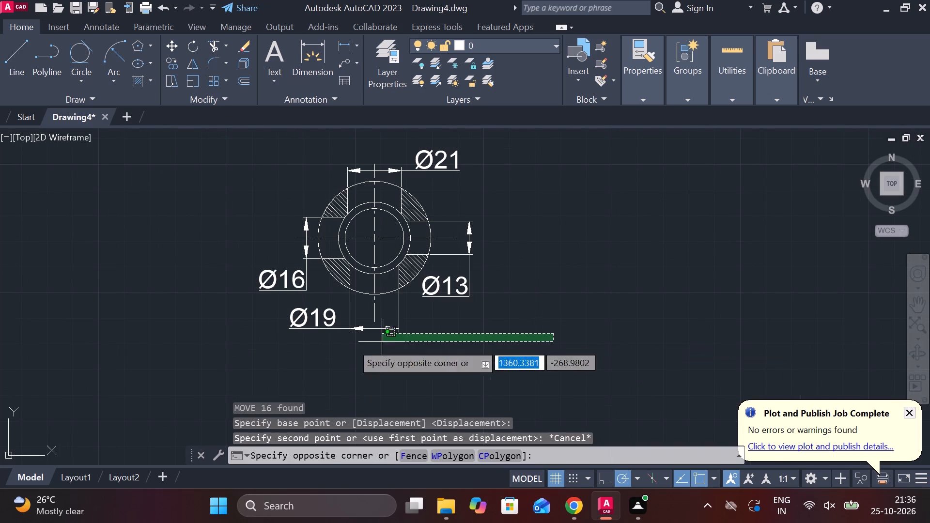
click(215, 131)
key(m)
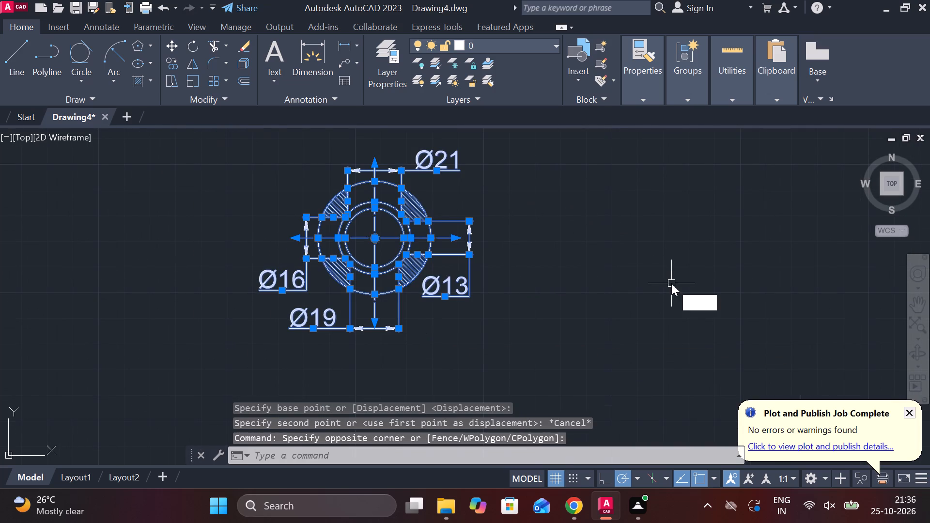
key(Return)
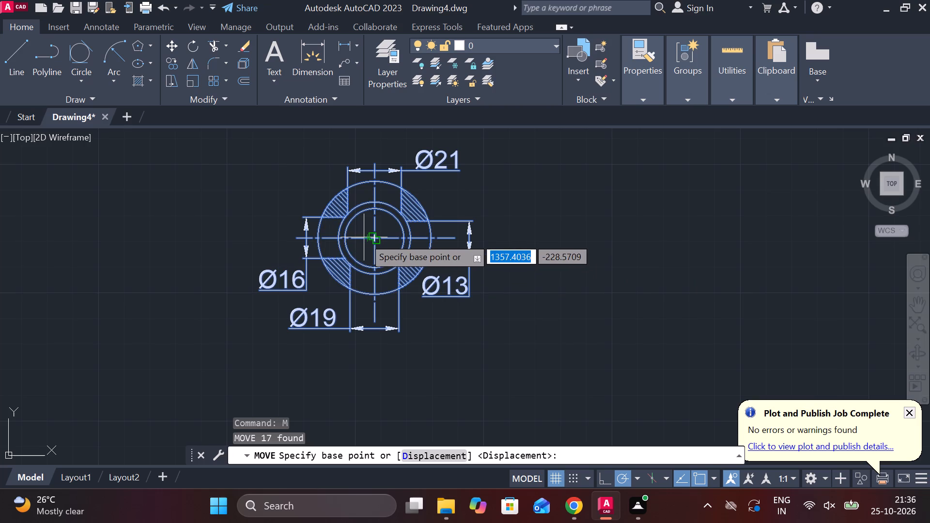
scroll(370, 236, up, 3)
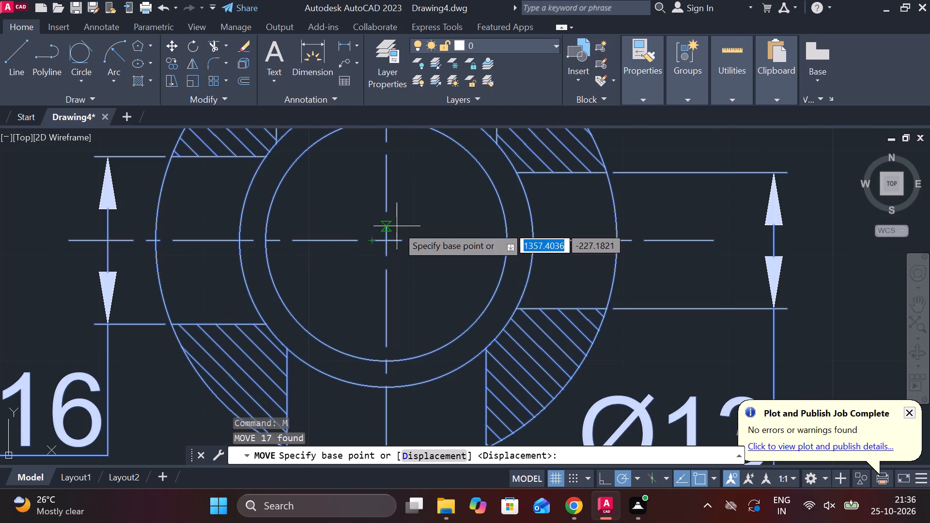
click(386, 240)
scroll(386, 240, down, 3)
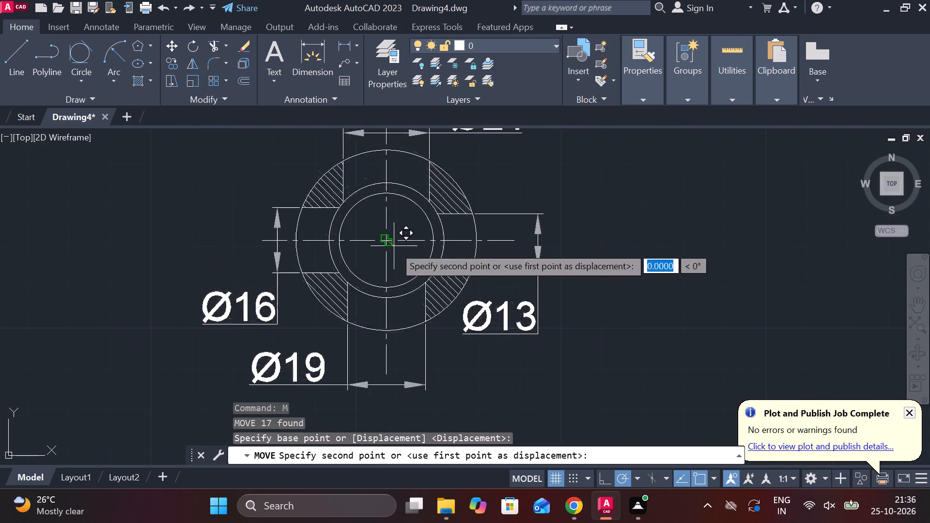
scroll(225, 278, down, 1)
middle_drag(174, 278, 387, 274)
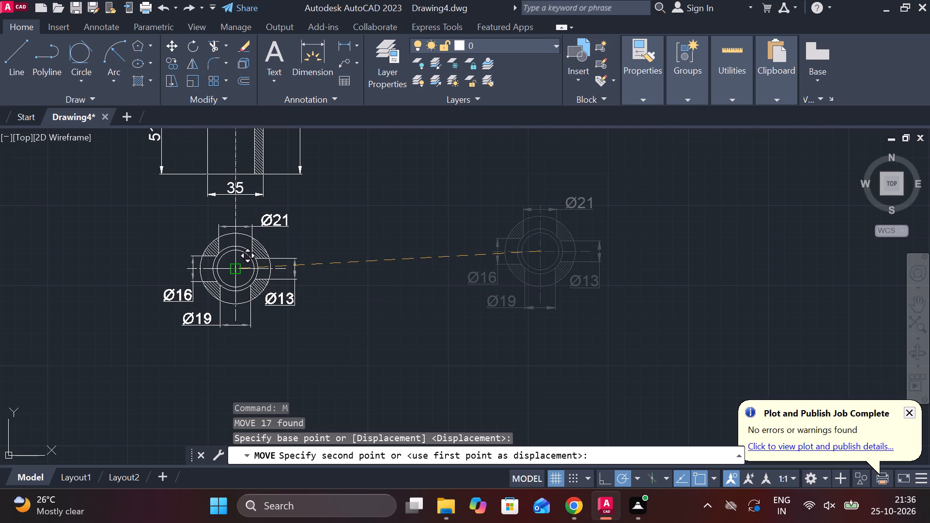
click(231, 268)
key(Escape)
Draw a short vertical arrow shaft down from the hole centreline's right end, with a slanted arrowhead edge about 3.3 long at 60°.
scroll(462, 294, down, 1)
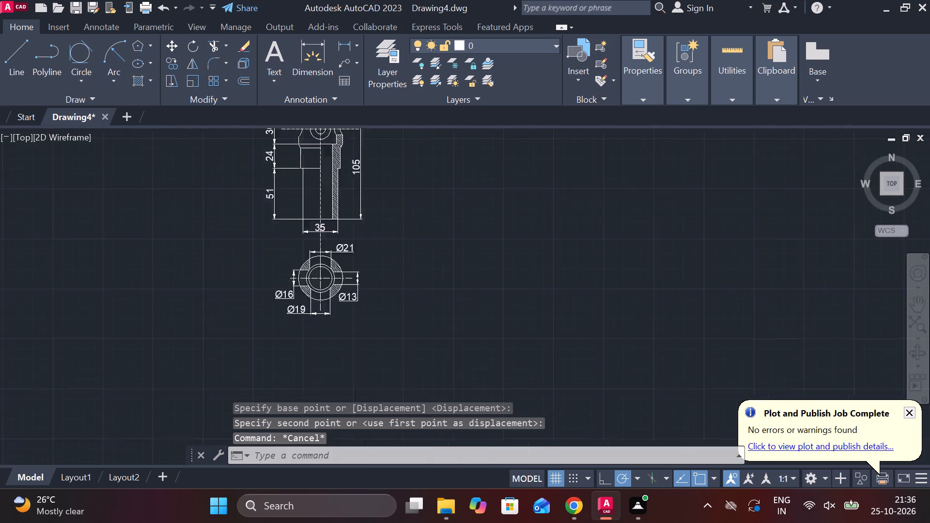
scroll(462, 294, down, 1)
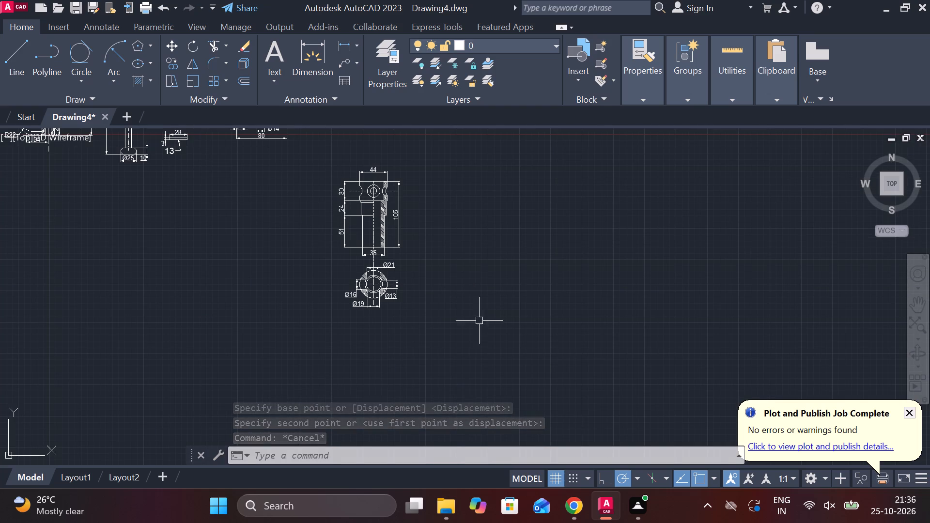
scroll(376, 195, up, 2)
scroll(462, 202, up, 1)
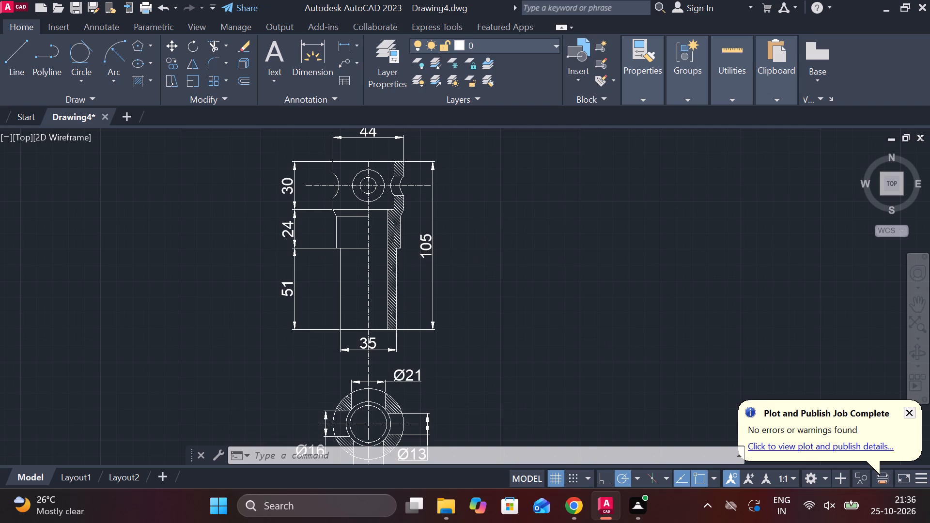
scroll(393, 205, up, 1)
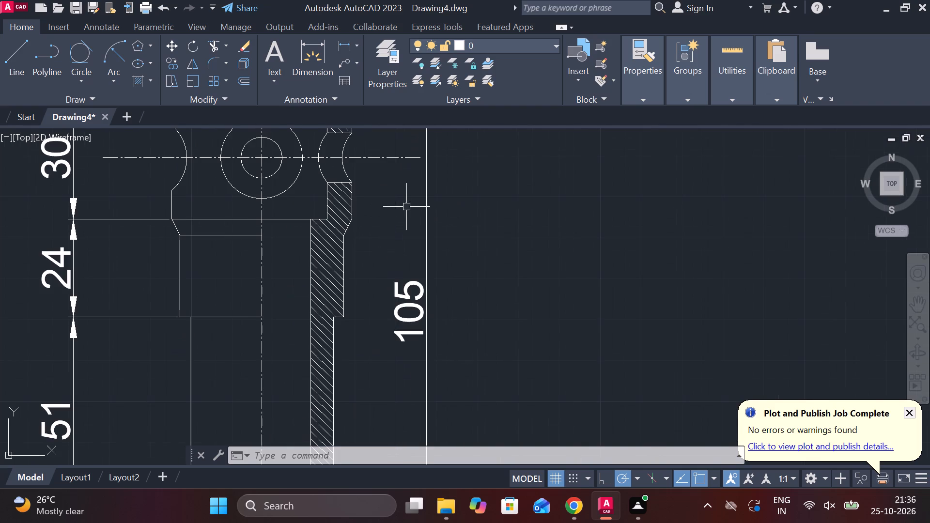
key(l)
key(Return)
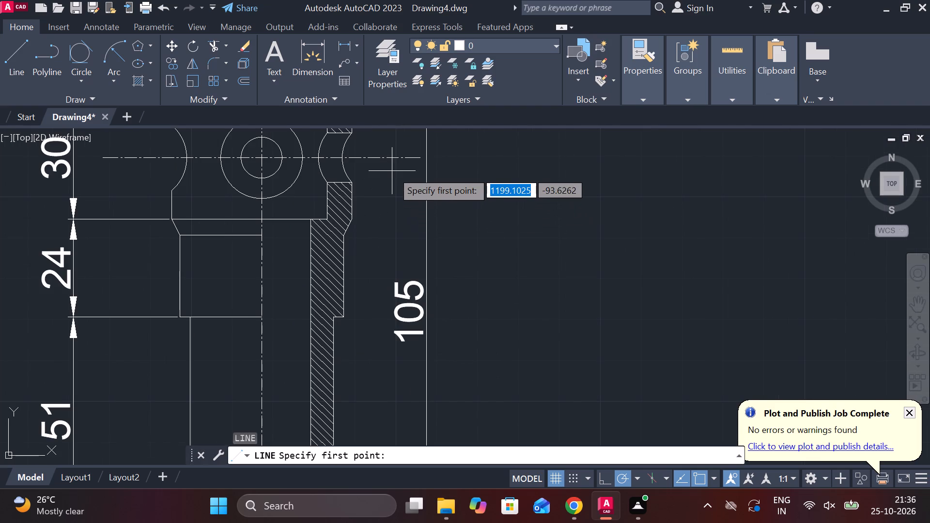
click(394, 166)
click(392, 198)
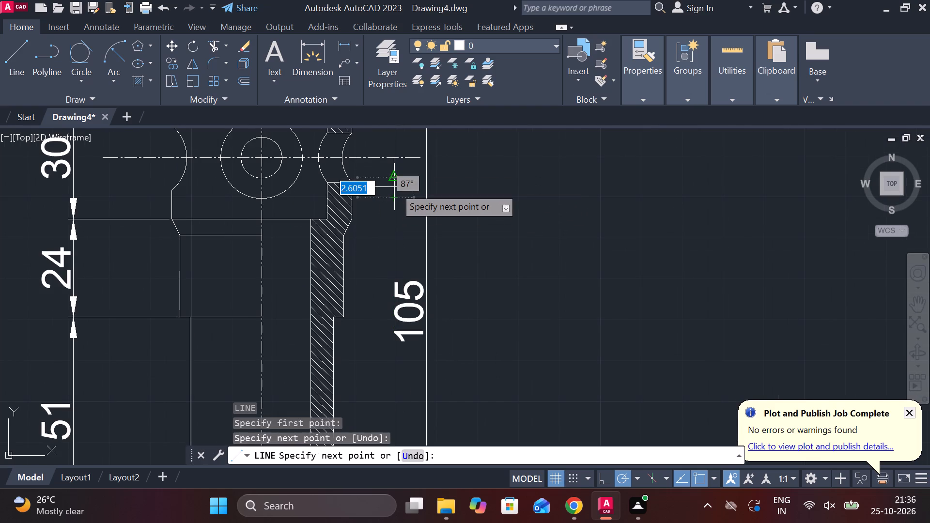
scroll(394, 187, up, 2)
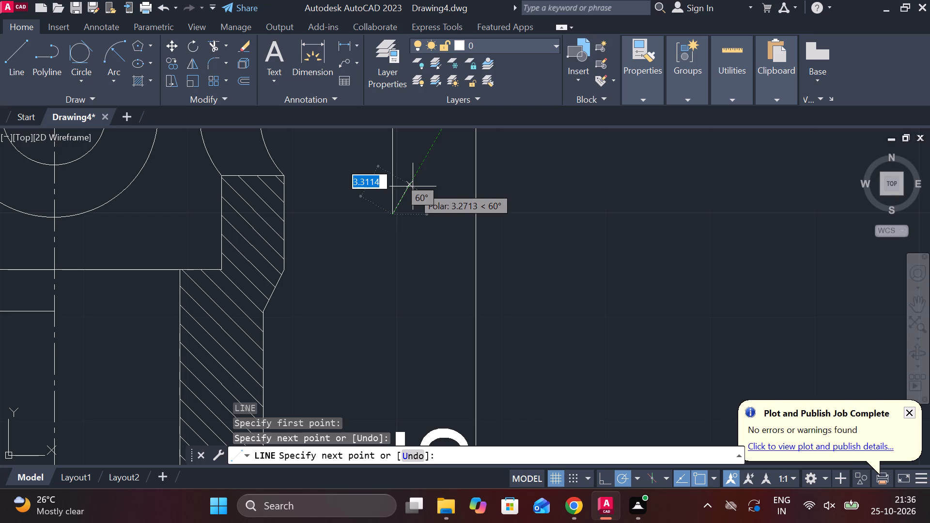
click(413, 186)
key(Escape)
Mirror the slanted edge about the arrow shaft, keeping the original, and close the triangular arrowhead with a horizontal line.
click(408, 203)
click(403, 196)
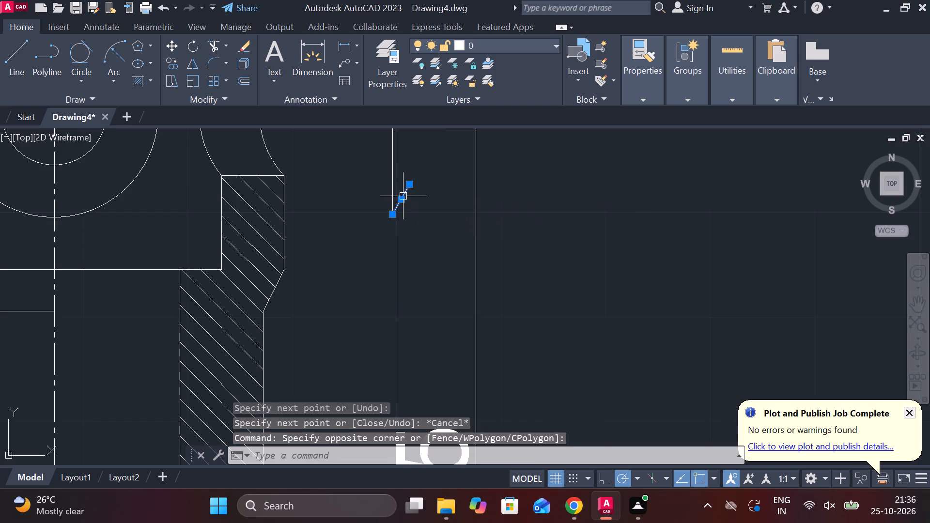
text(MI)
key(Return)
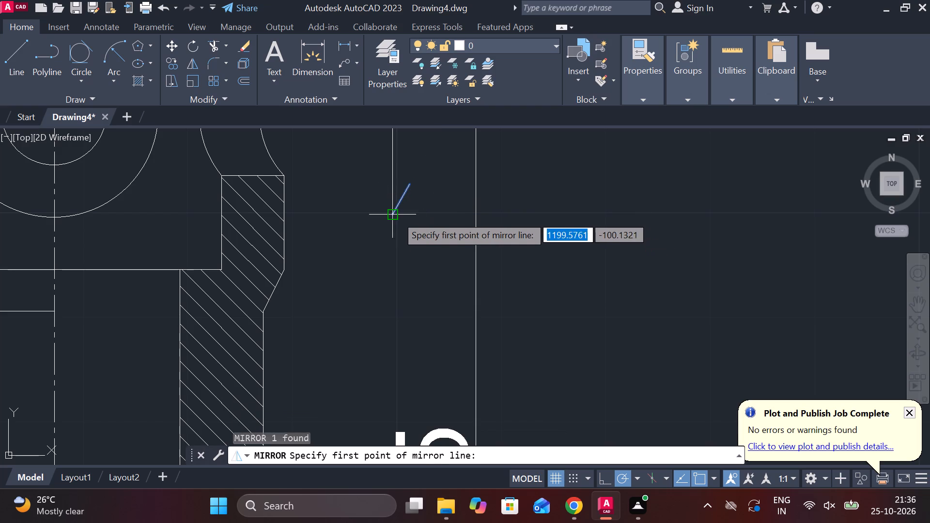
click(395, 215)
click(395, 185)
drag(421, 235, 395, 185)
key(l)
key(Return)
click(372, 184)
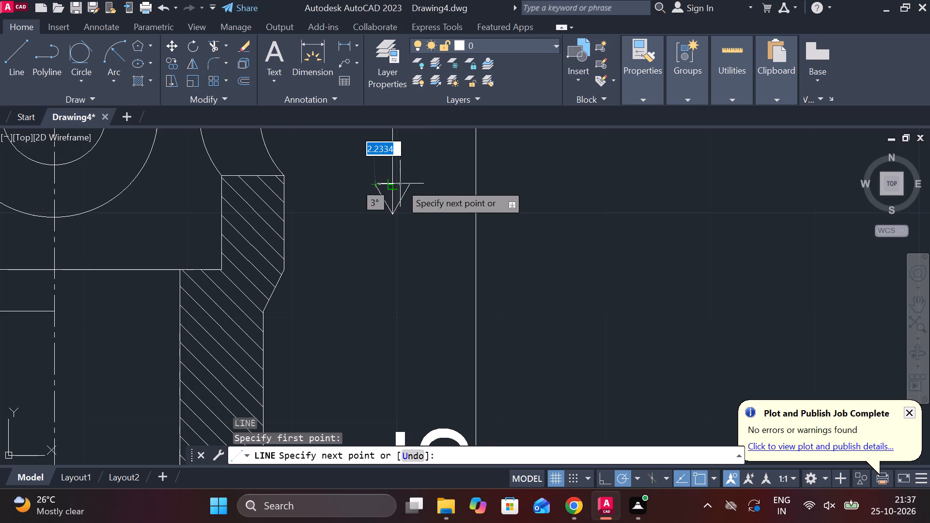
click(410, 184)
key(Escape)
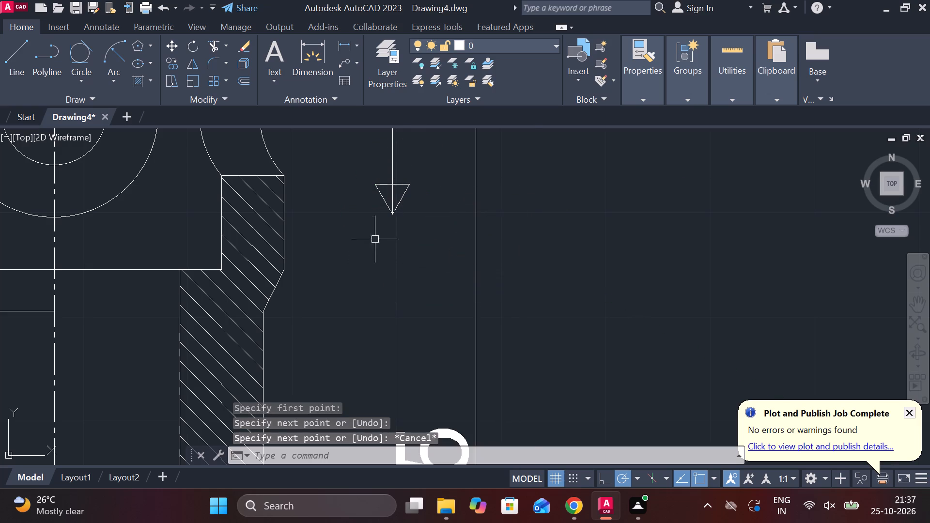
Trim the part of the shaft that lies inside the triangular arrowhead.
scroll(377, 235, up, 1)
text(TR)
key(space)
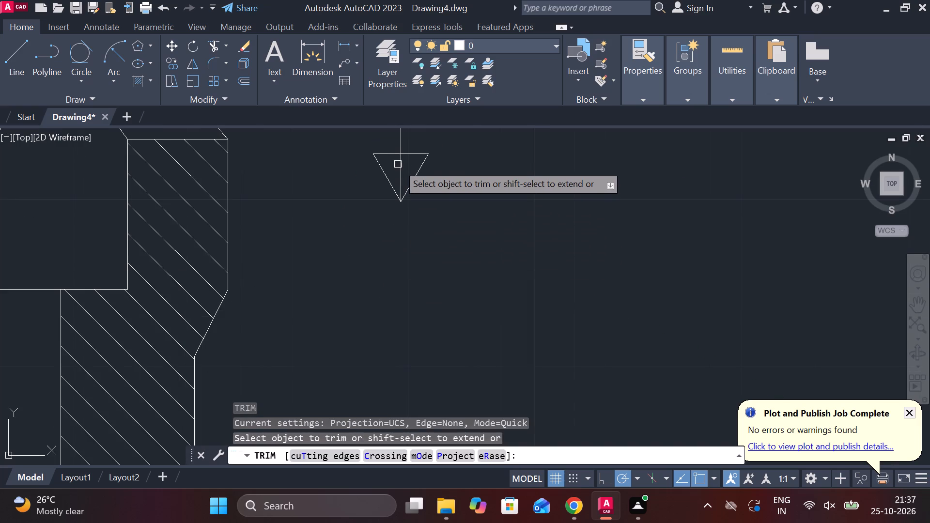
click(398, 164)
scroll(402, 179, down, 2)
key(Escape)
Copy the complete section arrow along the horizontal hole centreline to its left end, between the part and the 30 dimension.
middle_drag(418, 217, 435, 292)
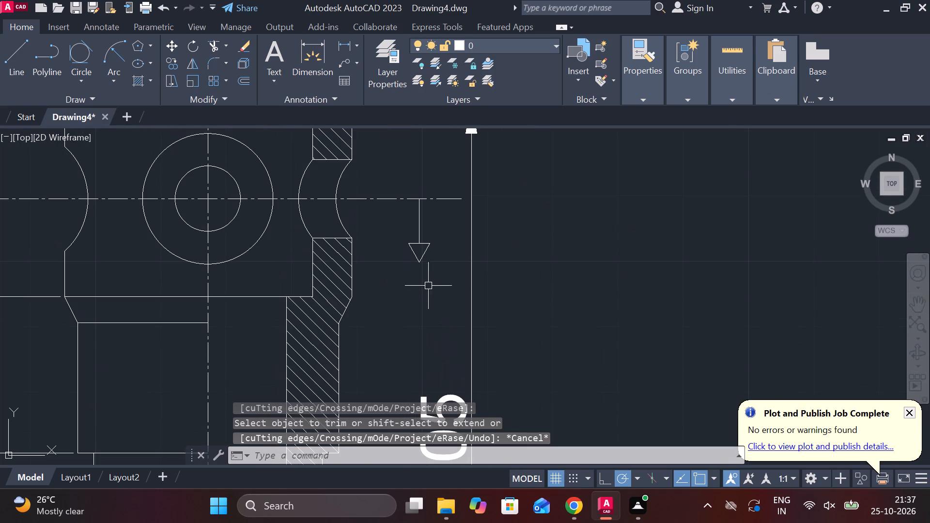
click(415, 240)
key(Escape)
drag(441, 264, 433, 253)
click(399, 215)
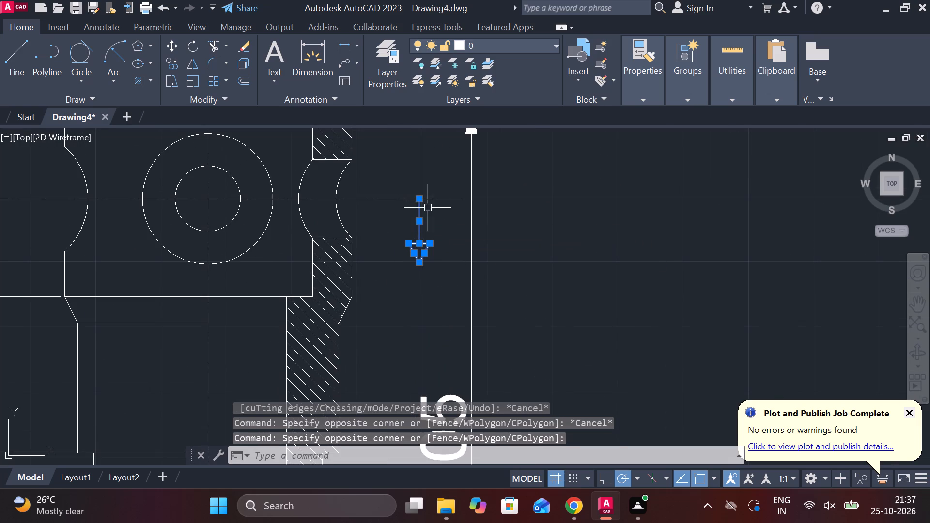
text(CO)
key(Return)
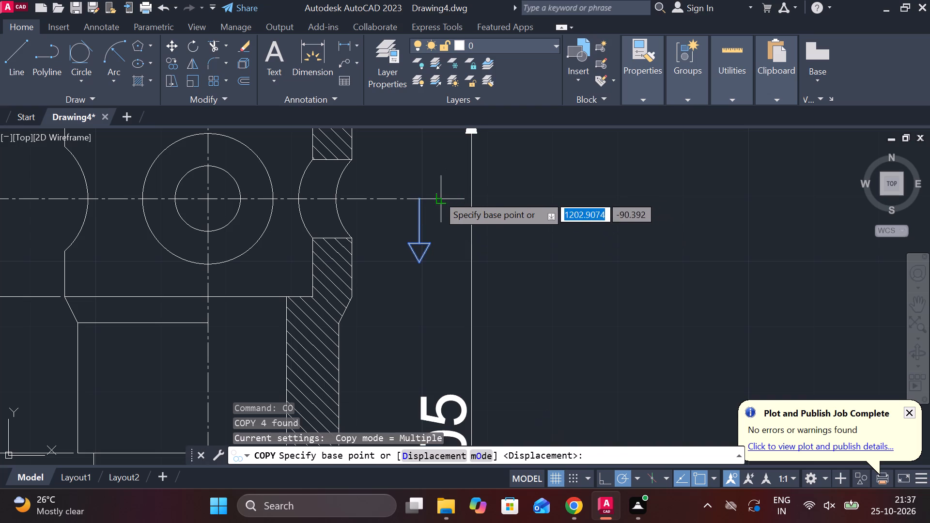
click(425, 197)
scroll(429, 203, down, 2)
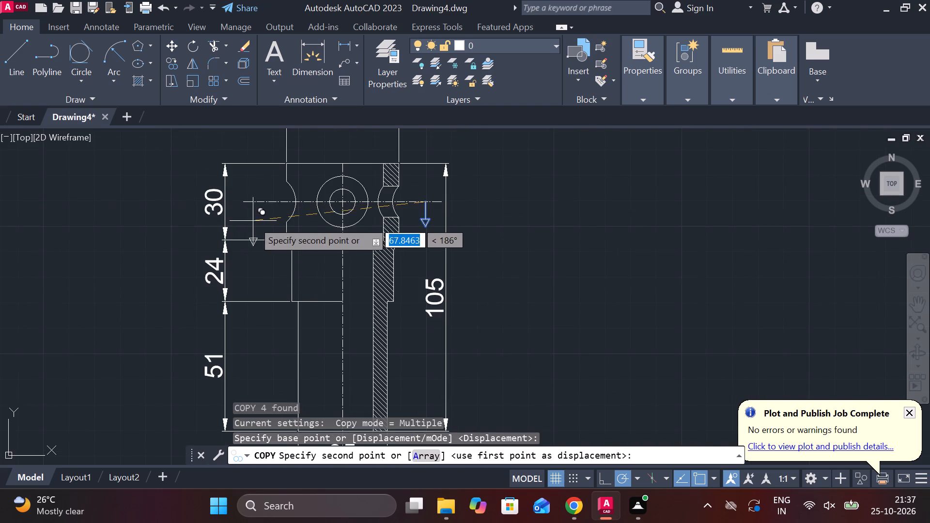
scroll(265, 213, up, 2)
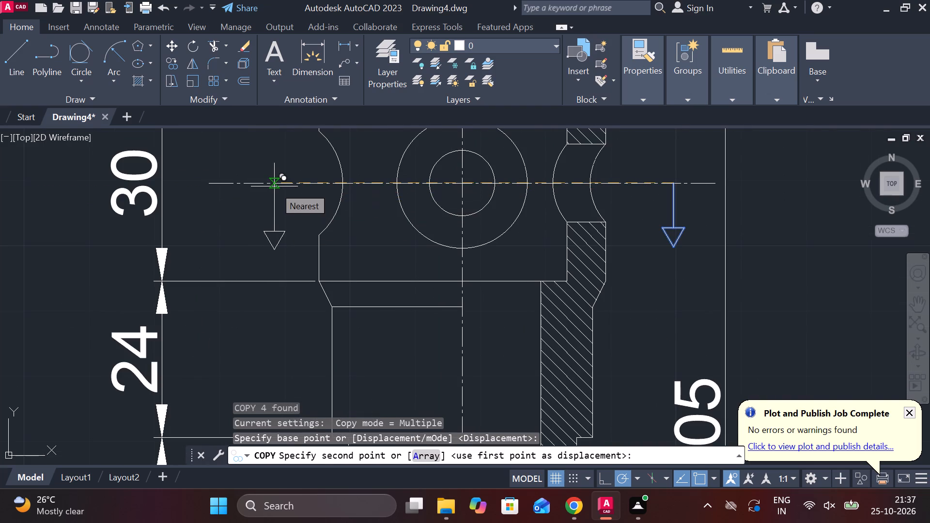
click(274, 186)
key(Escape)
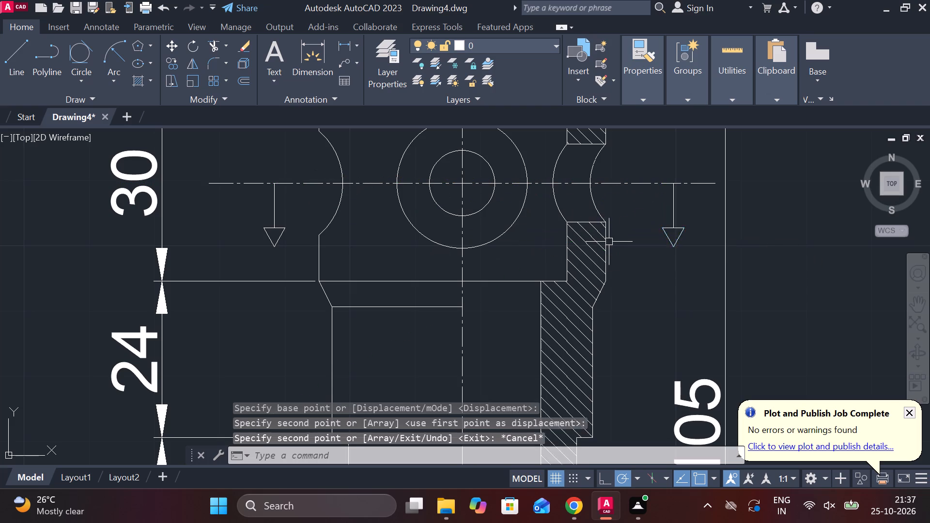
Add a multileader from the sectioned part's upper right corner, labelled with part number 10 at text height 10.
scroll(609, 242, down, 2)
middle_drag(674, 267, 650, 254)
scroll(605, 233, down, 1)
middle_drag(669, 301, 547, 253)
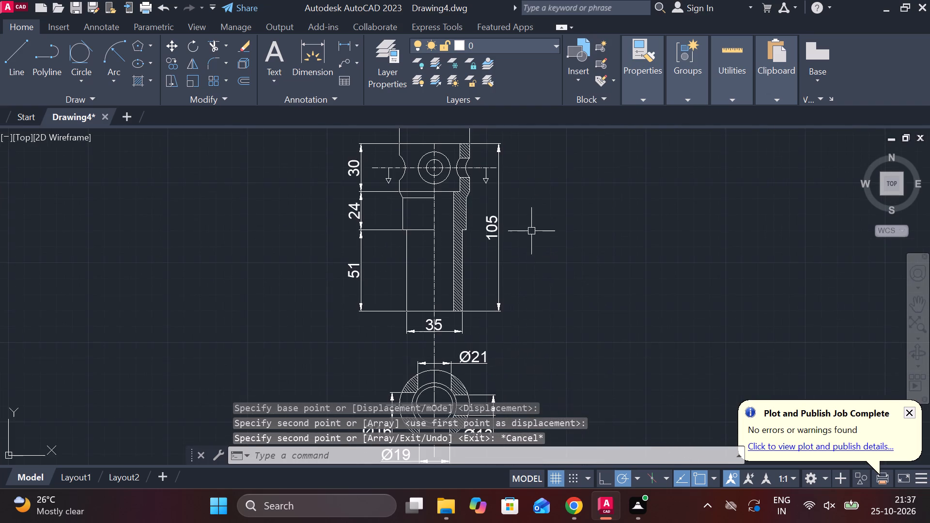
scroll(545, 331, down, 2)
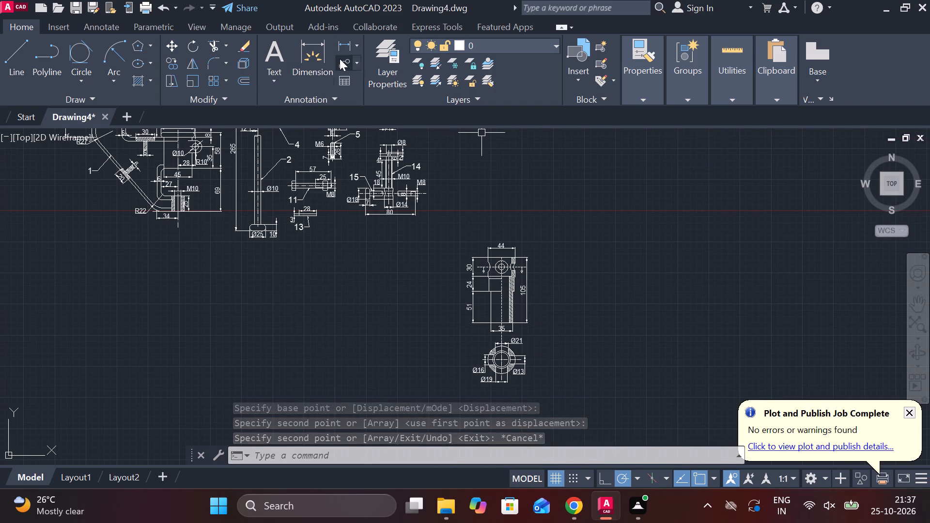
click(341, 60)
scroll(518, 289, up, 2)
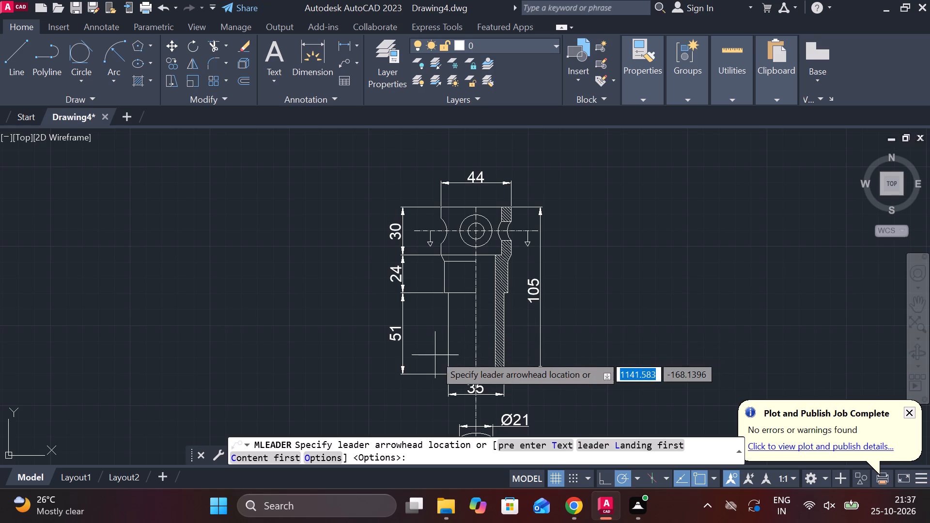
click(515, 204)
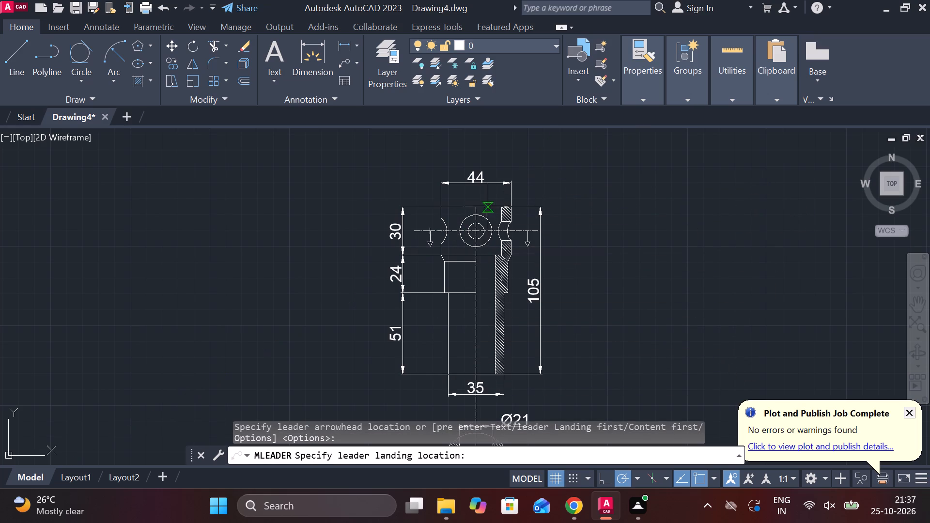
middle_drag(544, 169, 382, 273)
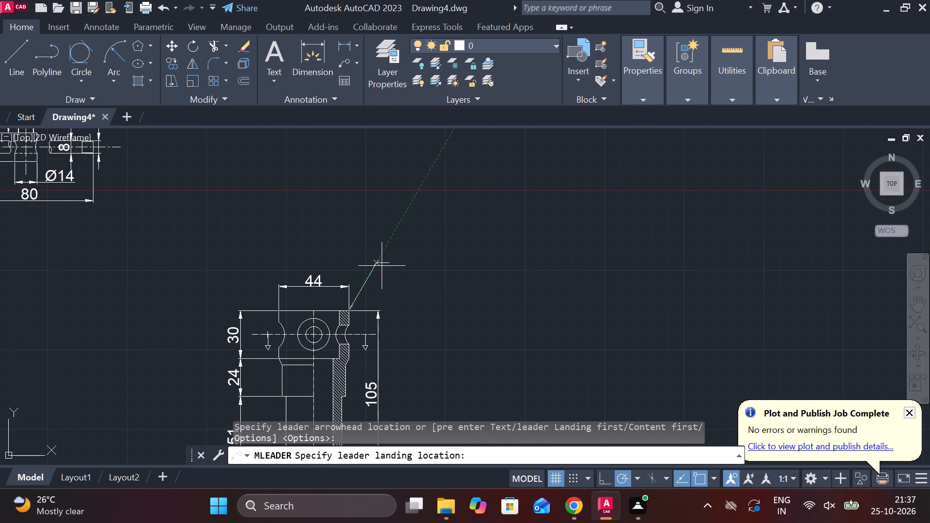
click(382, 266)
click(93, 58)
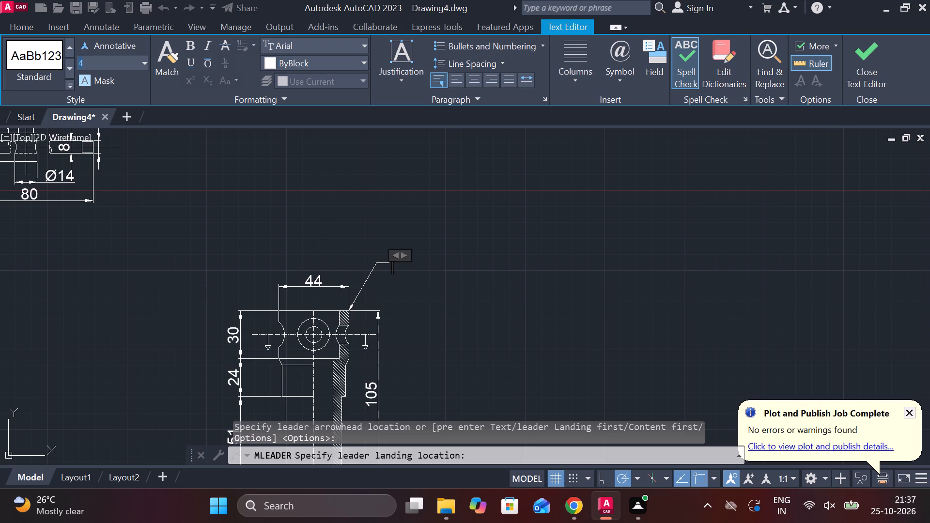
text(10)
key(Return)
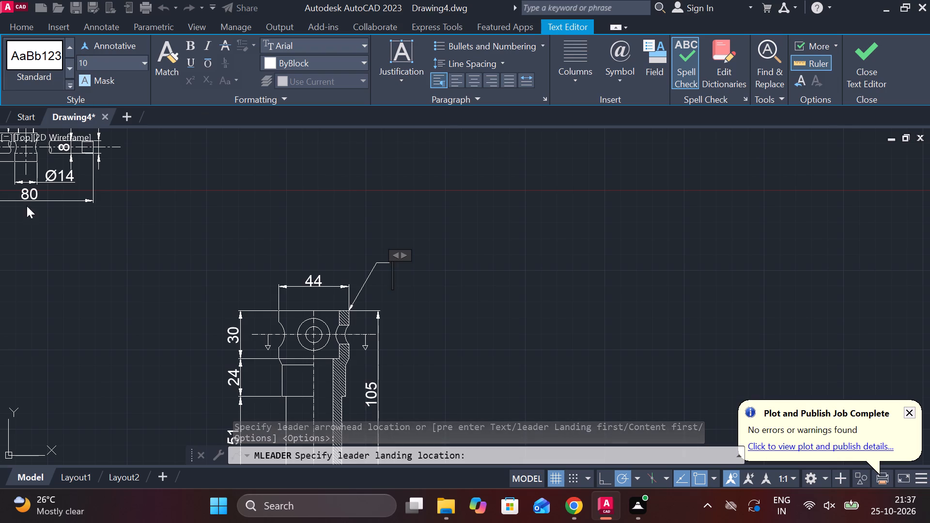
key(1)
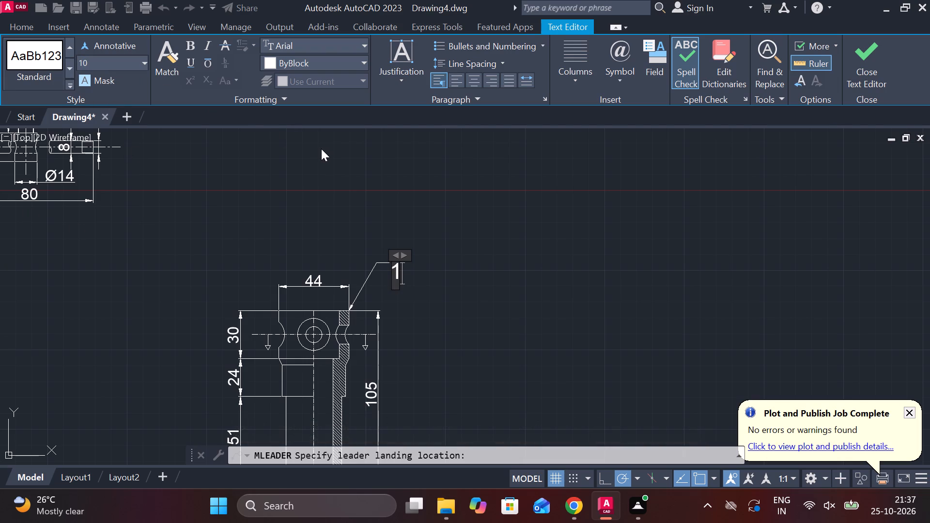
key(0)
click(408, 274)
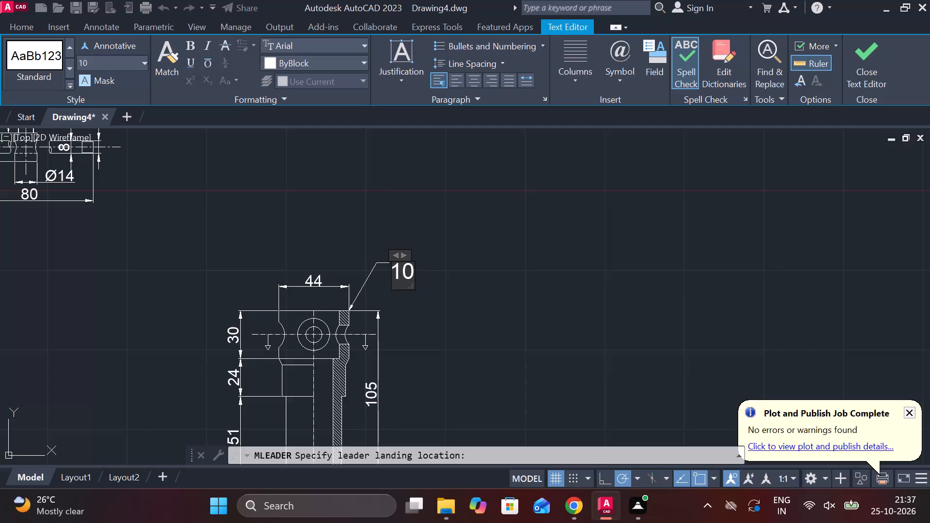
drag(409, 281, 390, 279)
click(869, 68)
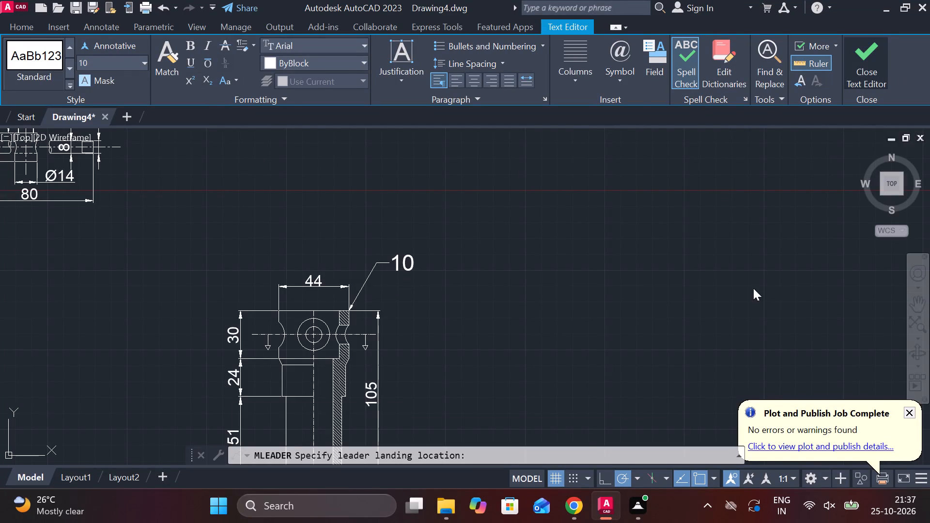
Move both views of the sectioned part 10, with dimensions and label, beside the undimensioned originals on the far side of the origin.
scroll(620, 320, down, 2)
middle_drag(492, 349, 482, 300)
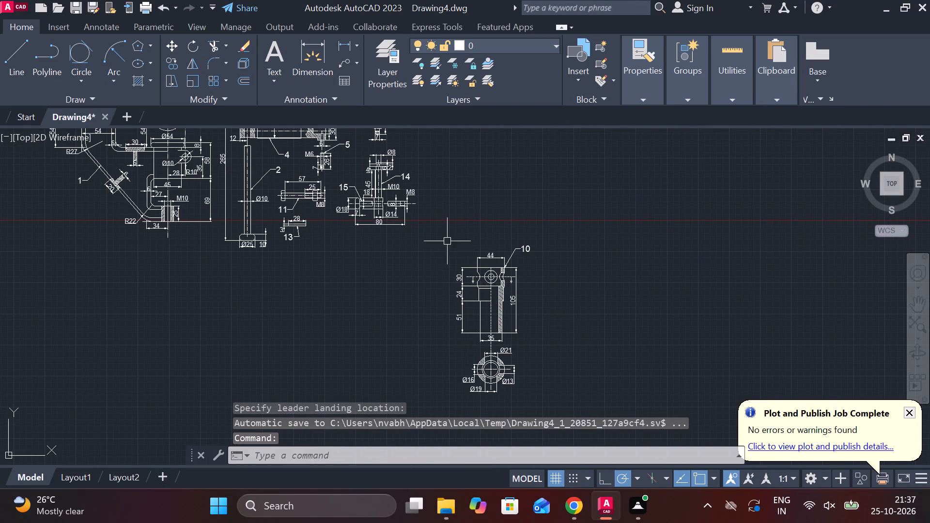
click(446, 239)
click(545, 406)
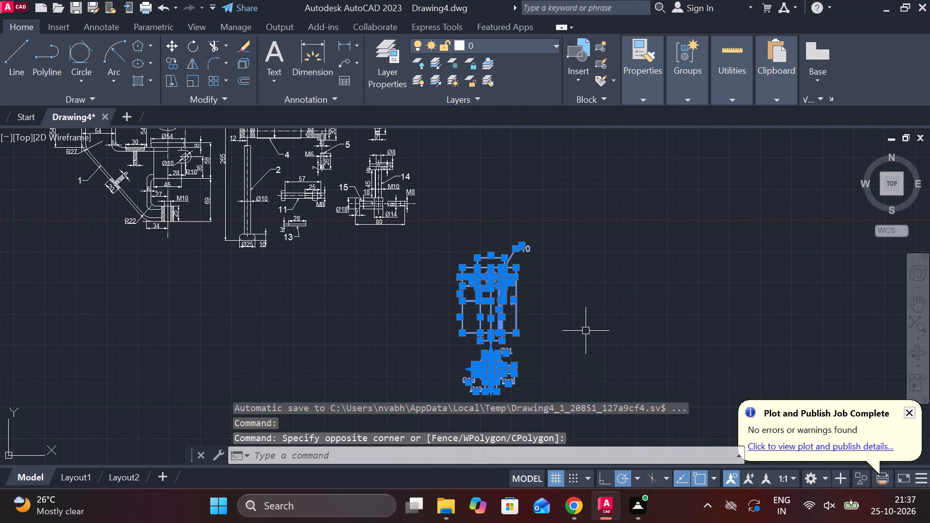
key(m)
key(Return)
click(588, 322)
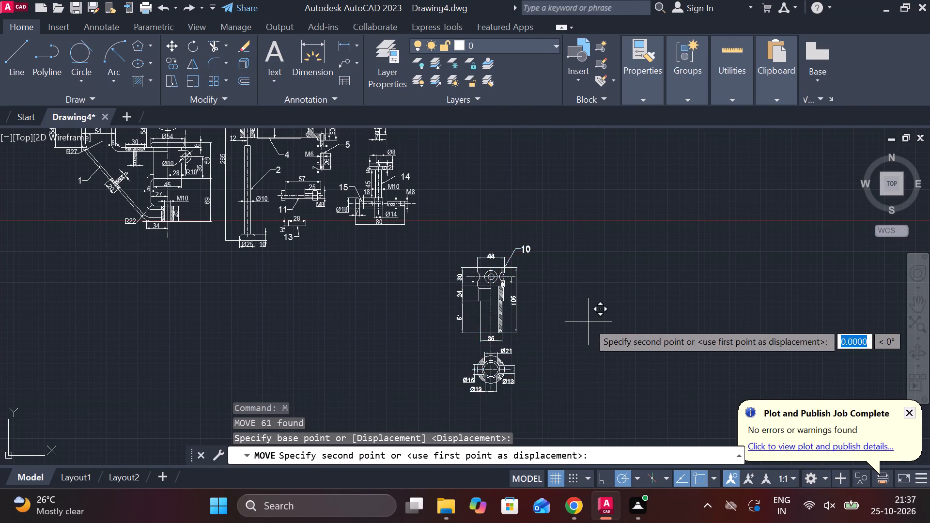
scroll(610, 309, down, 3)
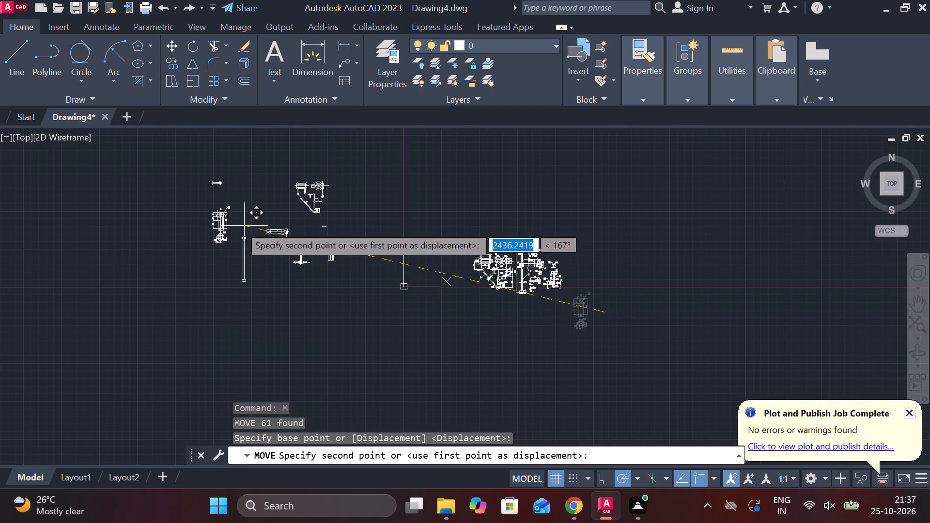
click(200, 226)
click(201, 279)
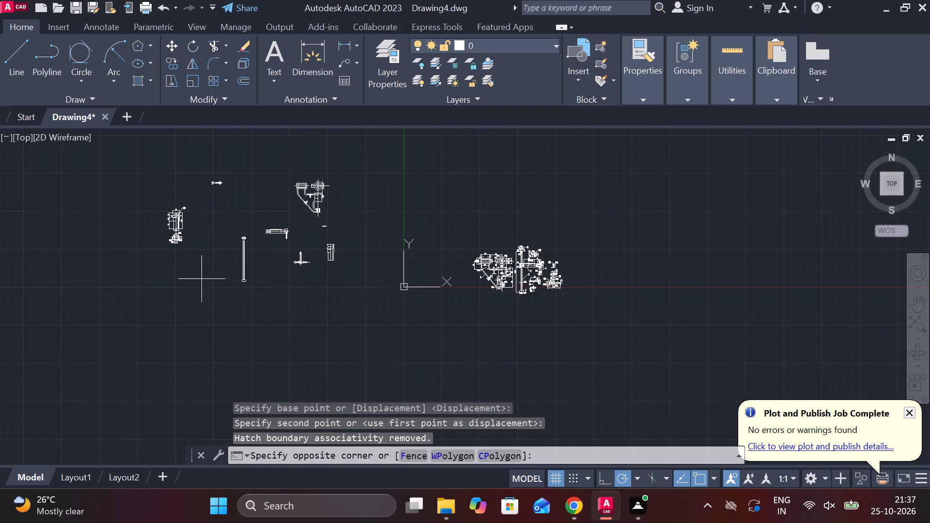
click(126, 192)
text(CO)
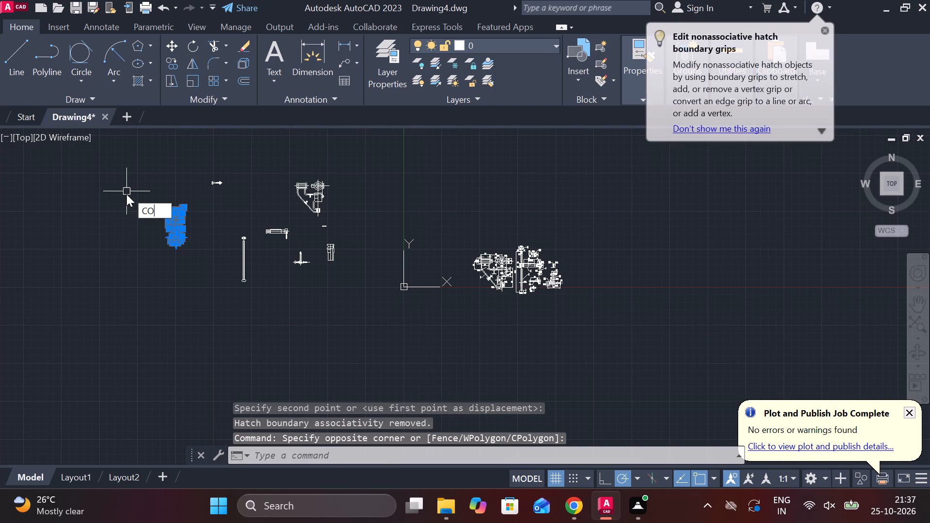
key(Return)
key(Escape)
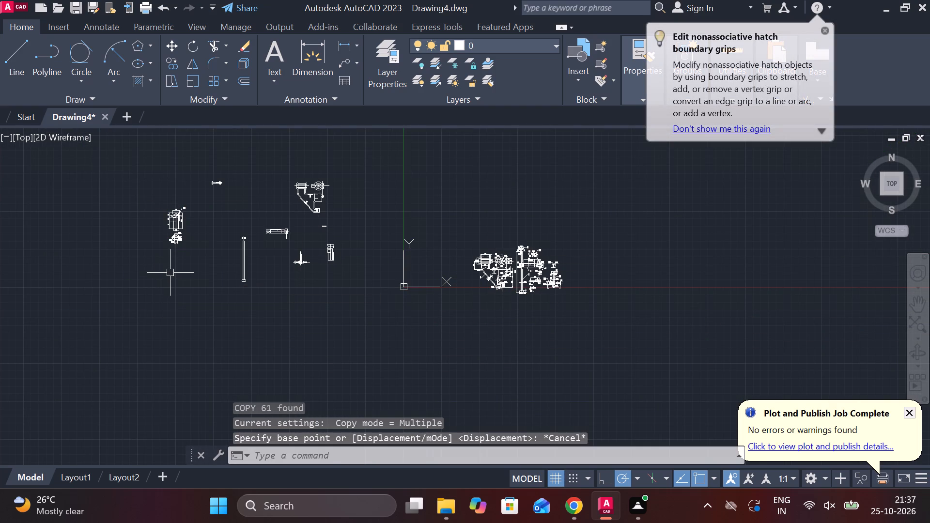
Copy both views of part 10 with their annotations into the dimensioned drawing group, beside the details of parts 14, 15 and 16.
click(193, 276)
click(139, 207)
scroll(206, 285, up, 2)
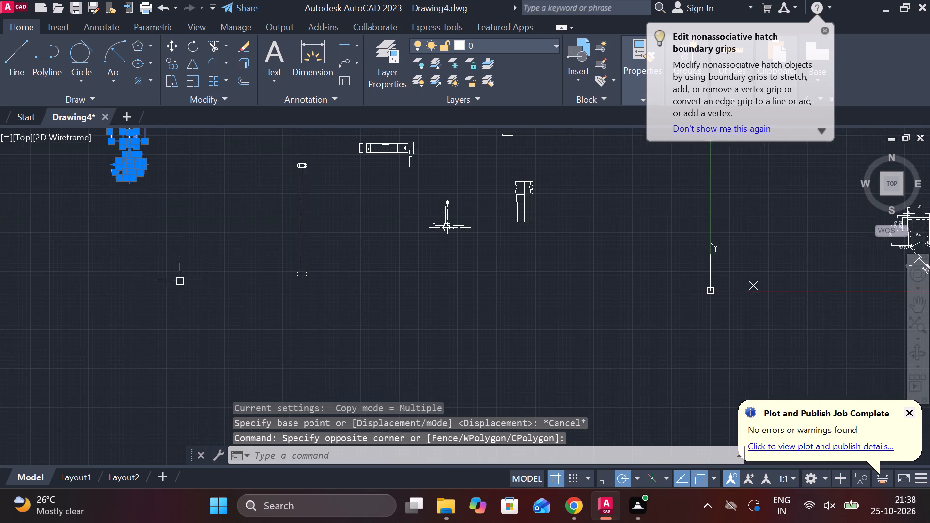
middle_drag(195, 285, 209, 301)
middle_drag(218, 220, 261, 320)
text(CO)
key(Return)
click(246, 265)
scroll(294, 307, down, 2)
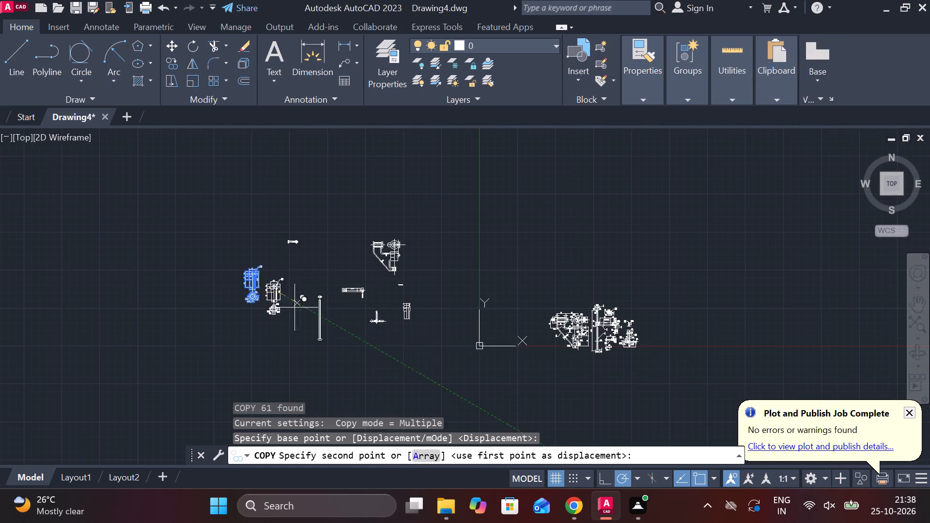
scroll(730, 357, up, 2)
scroll(616, 328, up, 2)
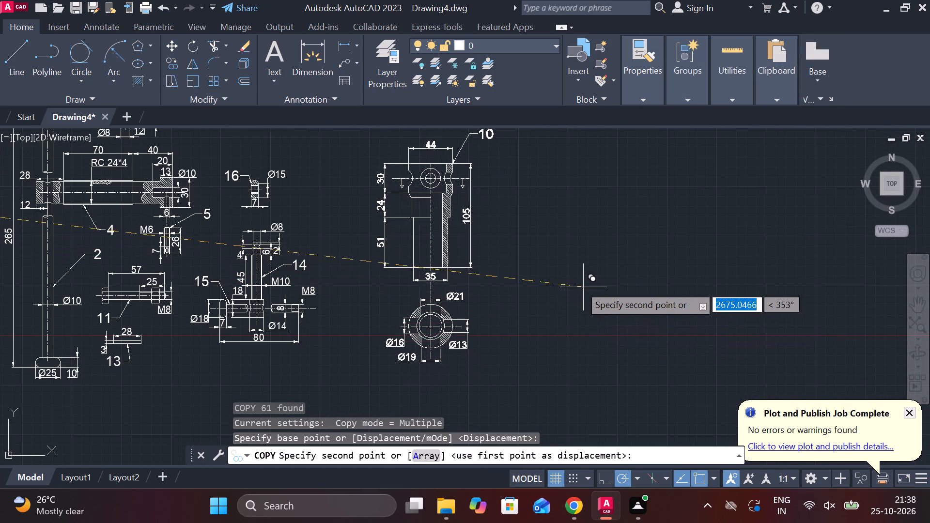
middle_drag(602, 289, 705, 275)
scroll(714, 272, down, 1)
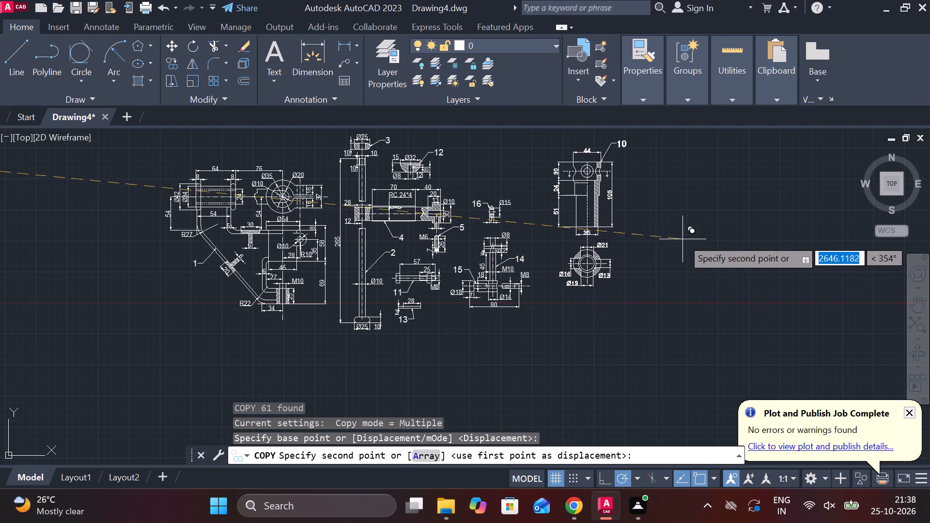
click(663, 263)
key(Escape)
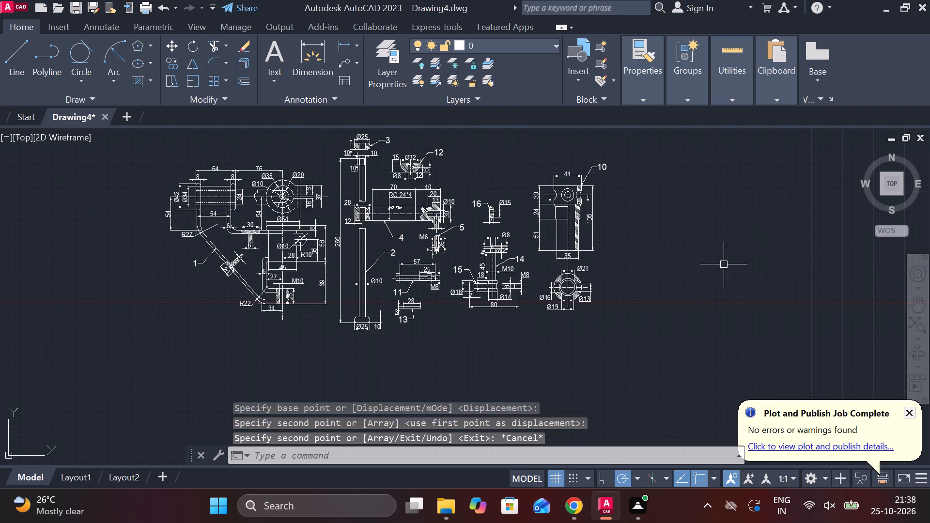
Examine the arranged part details and their dimensions and part numbers across the dimensioned drawing group.
scroll(424, 301, up, 1)
middle_drag(434, 302, 474, 340)
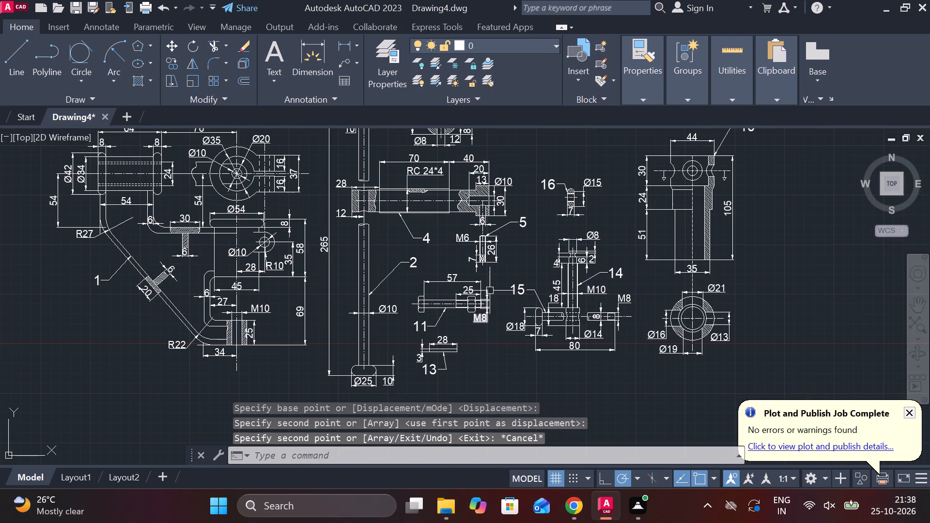
middle_drag(563, 139, 560, 186)
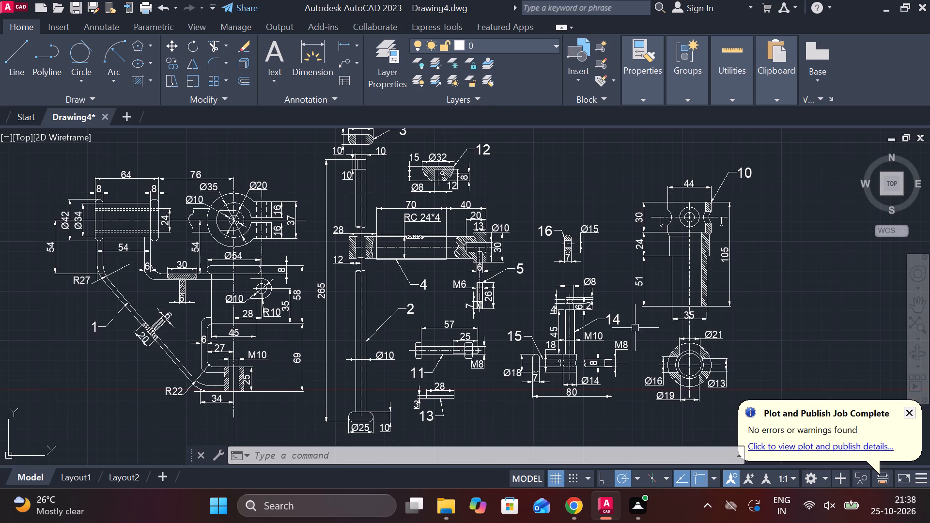
scroll(630, 384, down, 1)
scroll(512, 340, up, 1)
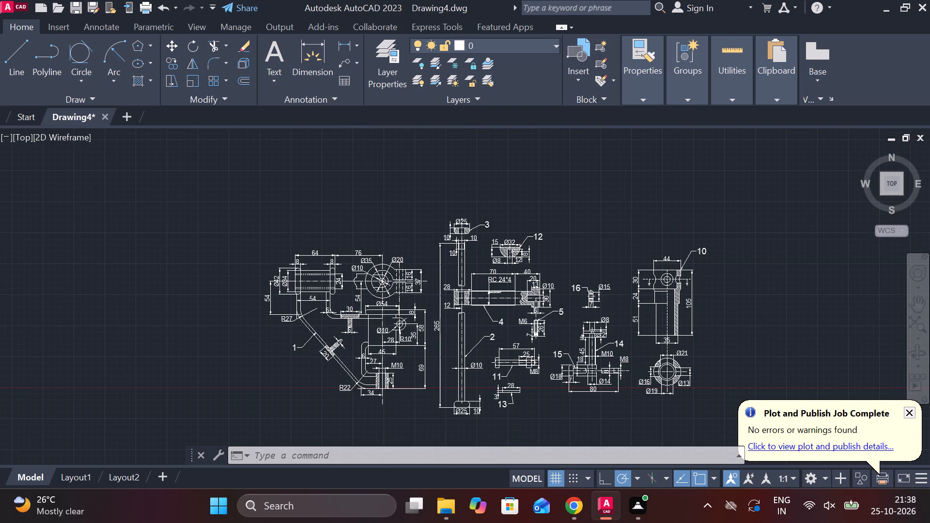
middle_drag(503, 345, 471, 302)
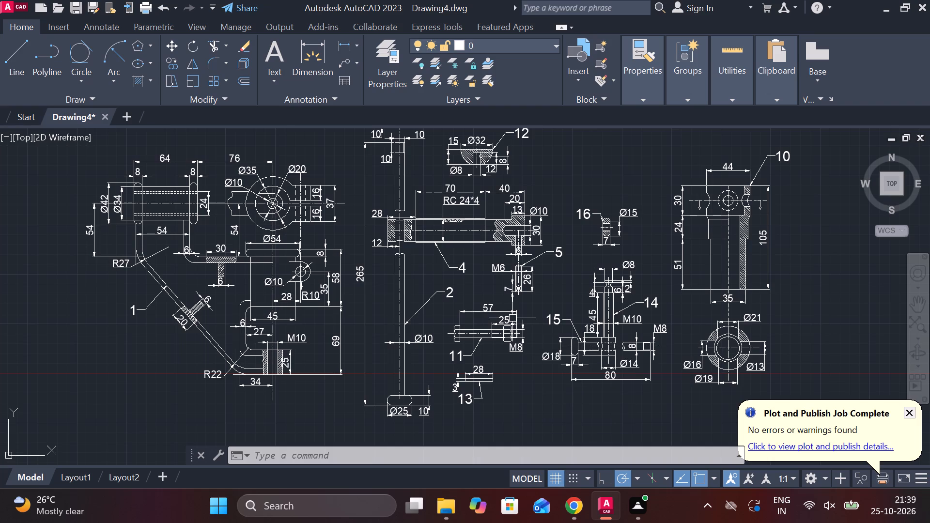
middle_drag(520, 311, 516, 250)
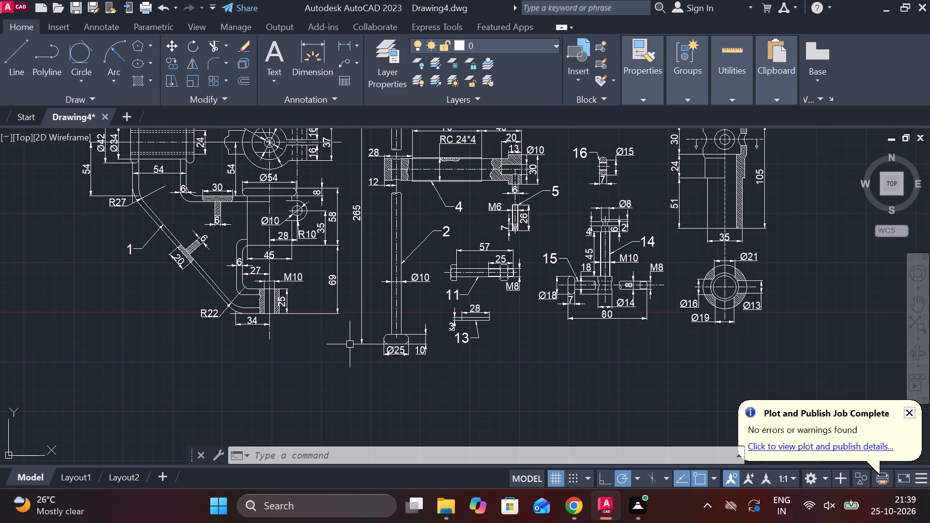
Draw a rectangle 21 wide and 13 high with lines in the empty space below the part 1 drawing.
scroll(395, 347, down, 1)
middle_drag(411, 354, 406, 263)
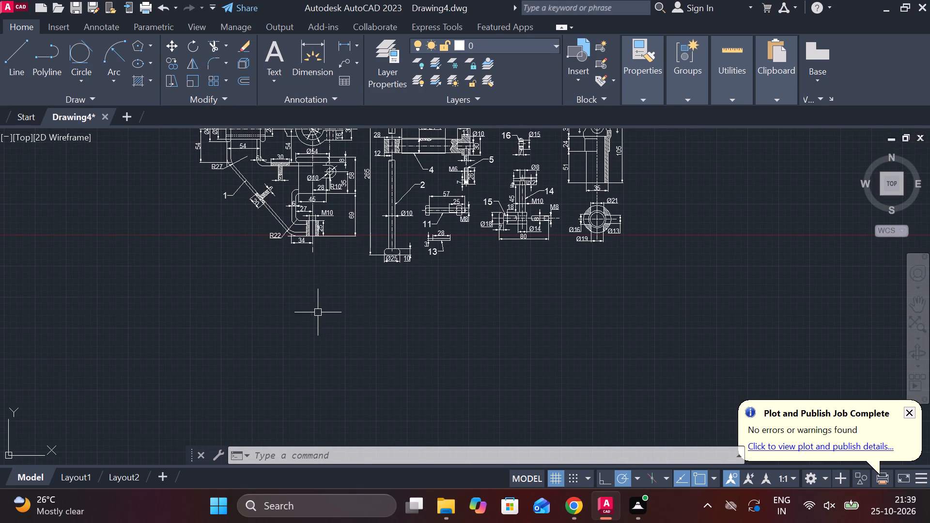
key(l)
key(Return)
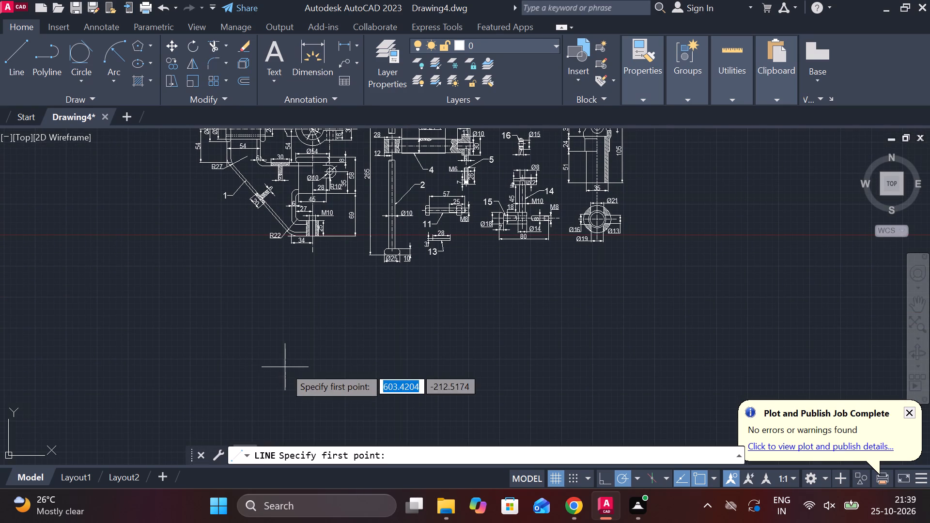
click(280, 366)
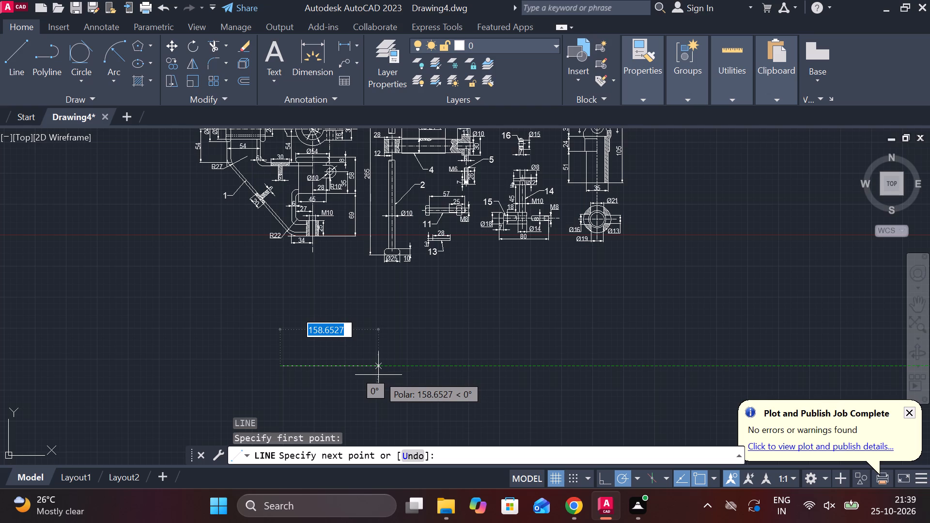
text(21)
key(space)
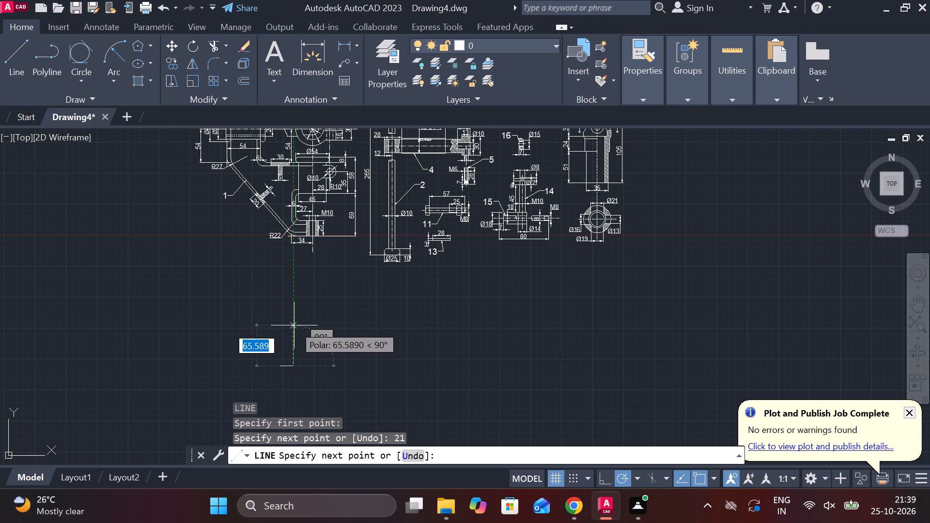
text(13)
key(space)
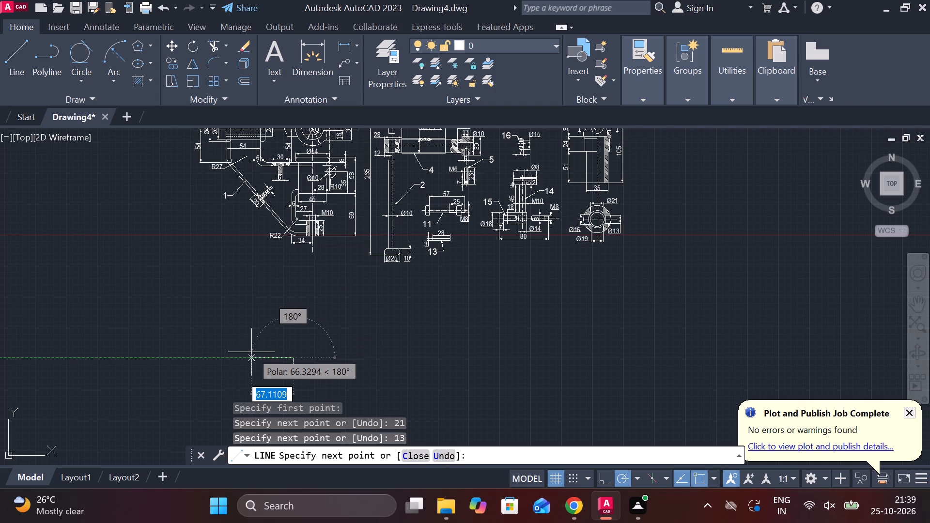
text(21)
key(space)
scroll(255, 360, up, 2)
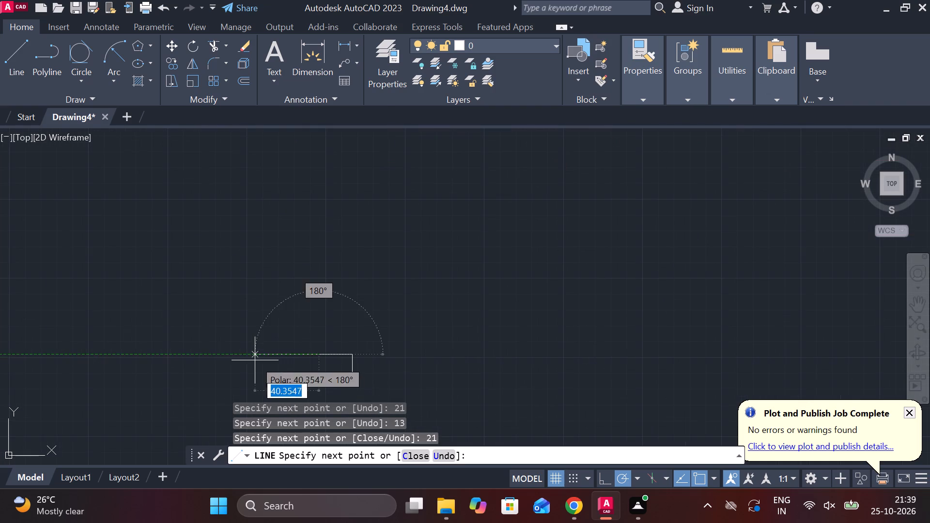
click(315, 375)
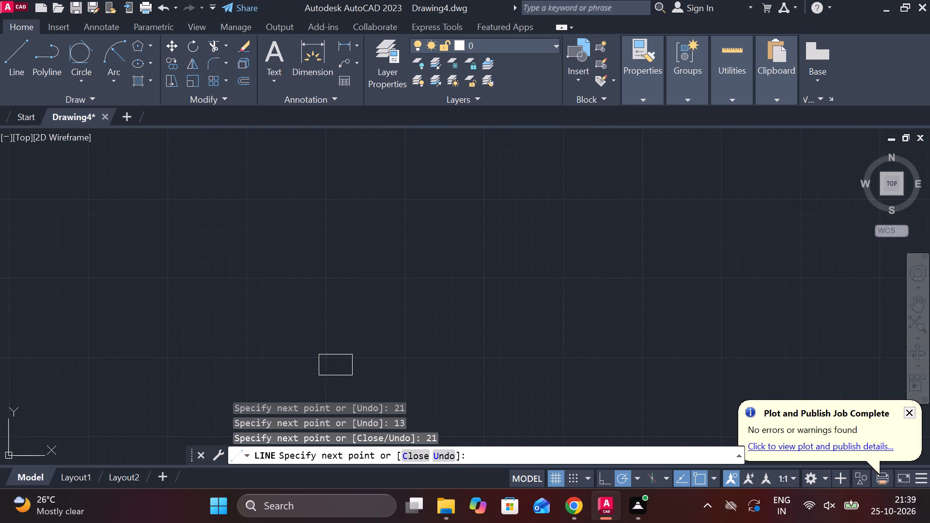
middle_drag(331, 318, 253, 272)
key(Escape)
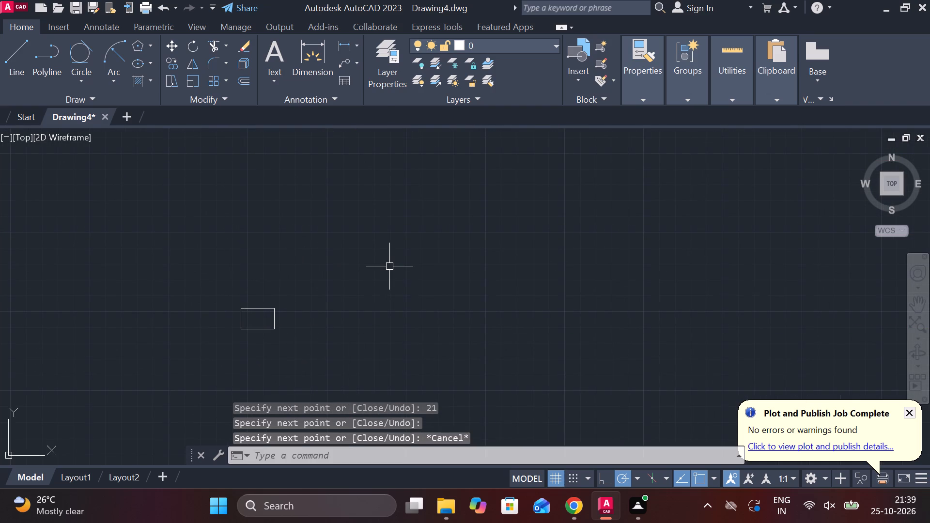
Draw a stem 10 wide and 23 high centred on the new rectangle's upper edge, starting 5 from that edge's midpoint.
key(l)
key(Return)
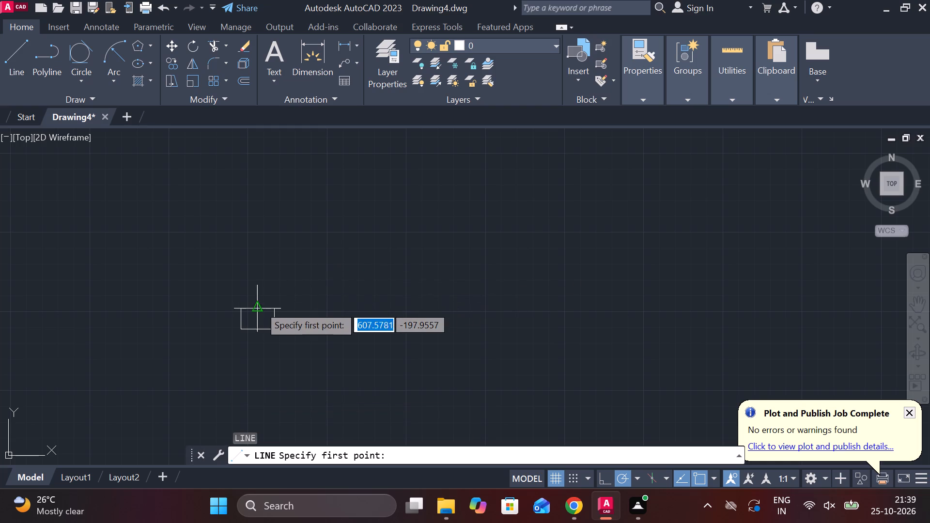
text(5)
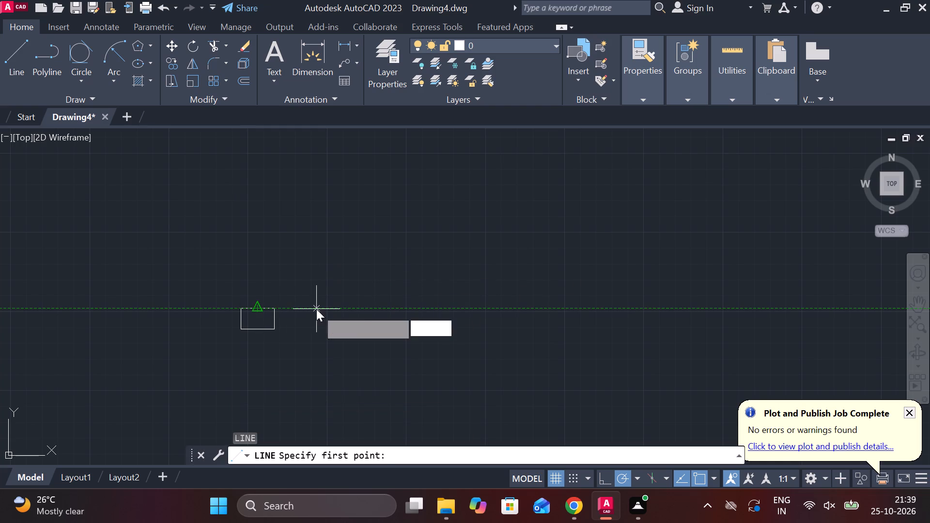
key(space)
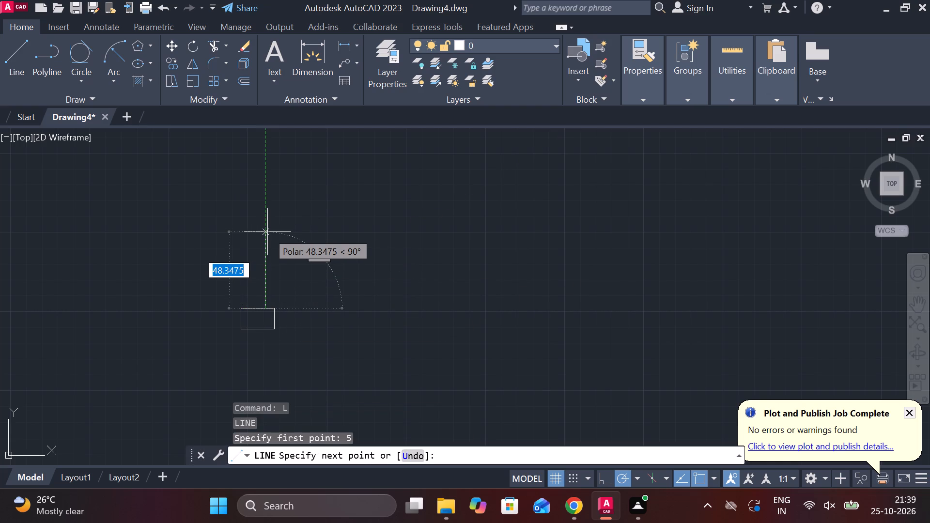
text(23)
key(space)
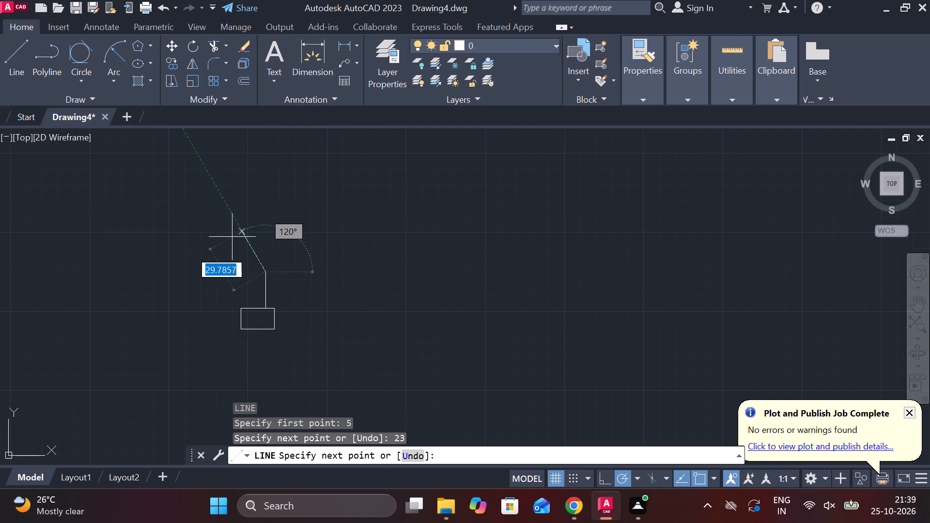
text(10)
key(Return)
click(250, 308)
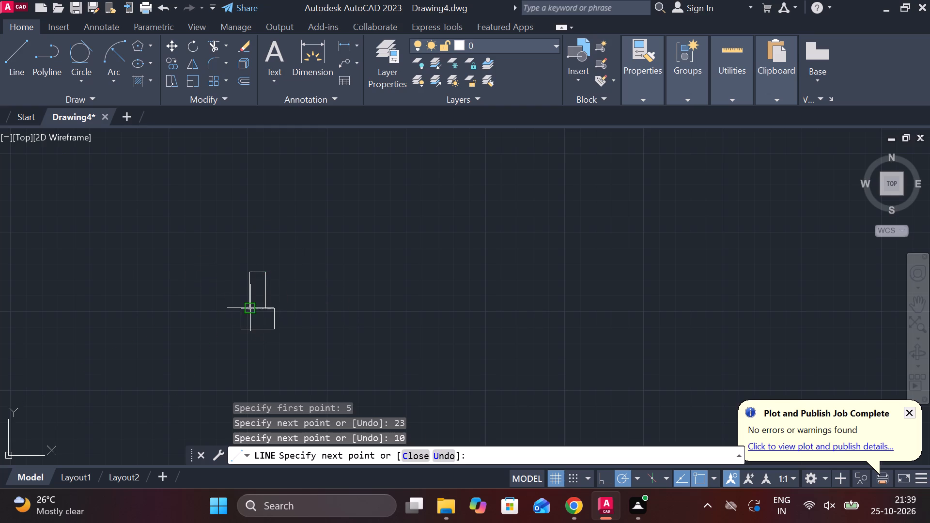
key(Escape)
Add linear dimensions for the stem's width above the stepped part and the base's width below it.
scroll(286, 294, up, 1)
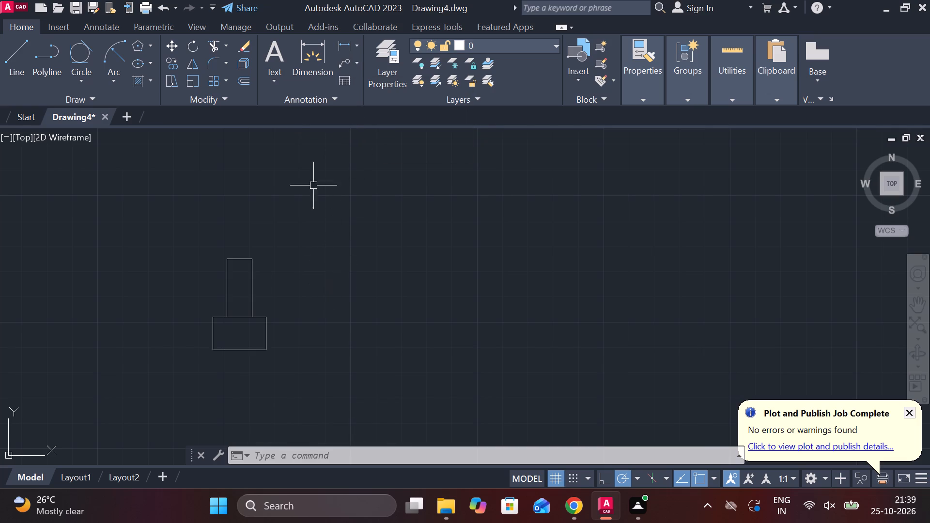
click(340, 45)
click(221, 262)
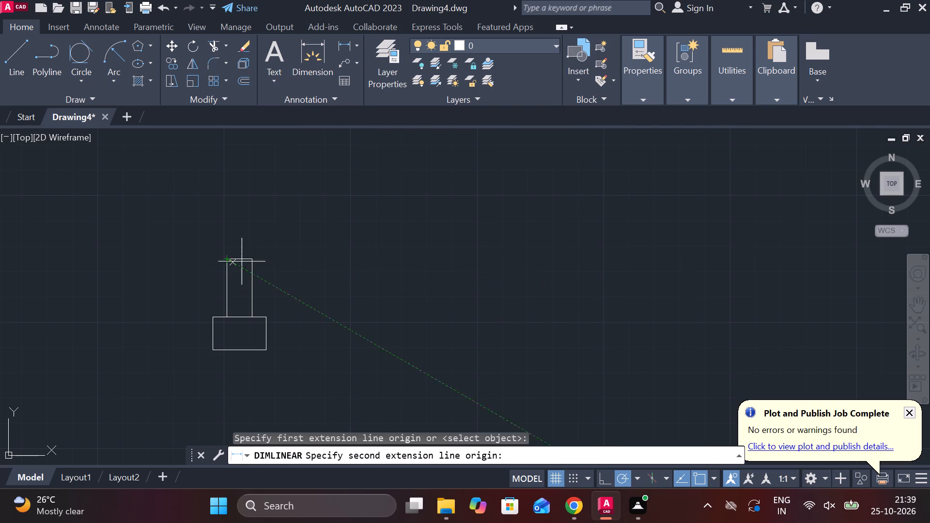
click(249, 260)
click(253, 219)
middle_drag(293, 258, 347, 189)
key(space)
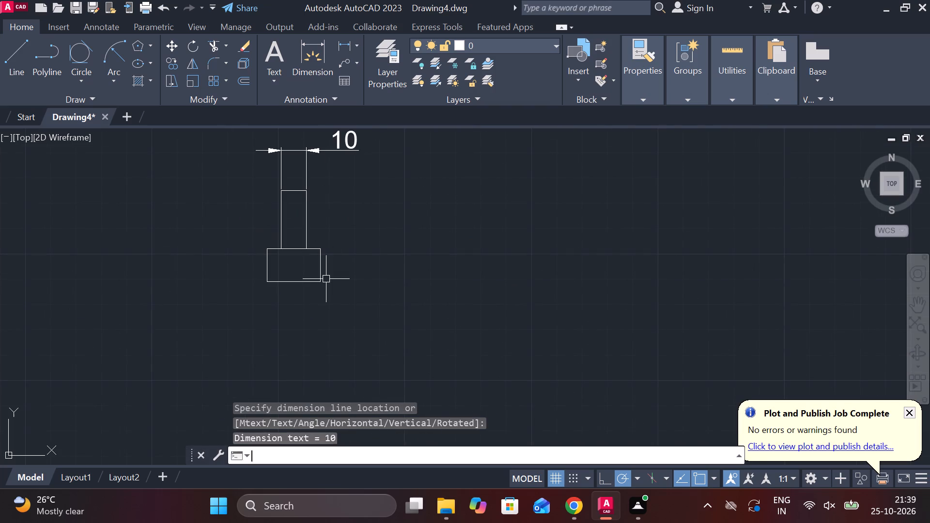
click(266, 283)
click(317, 286)
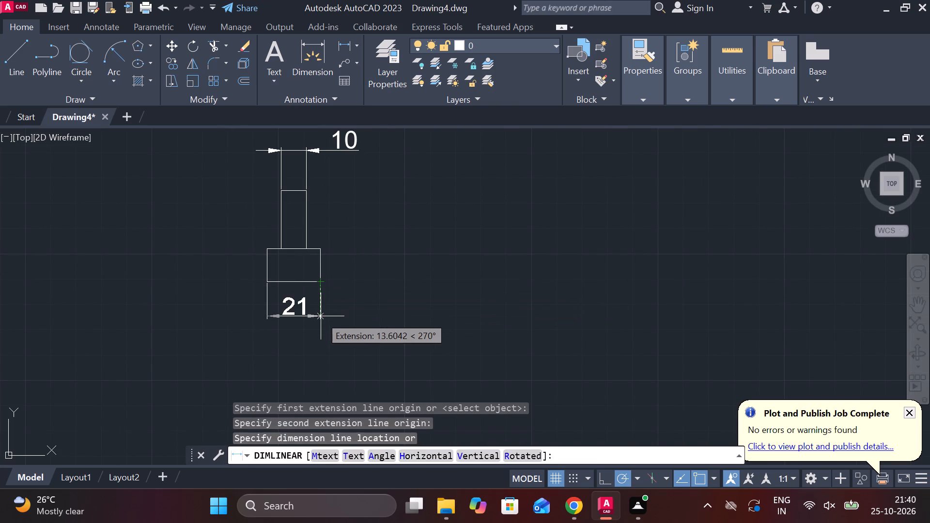
click(321, 316)
Add vertical linear dimensions for the stem's height on one side and the part's overall height on the other.
key(space)
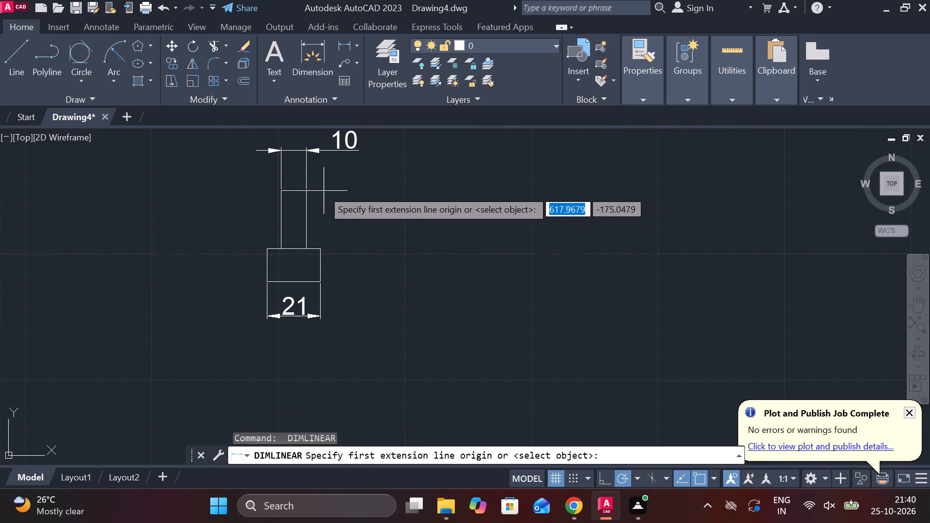
click(309, 188)
click(308, 246)
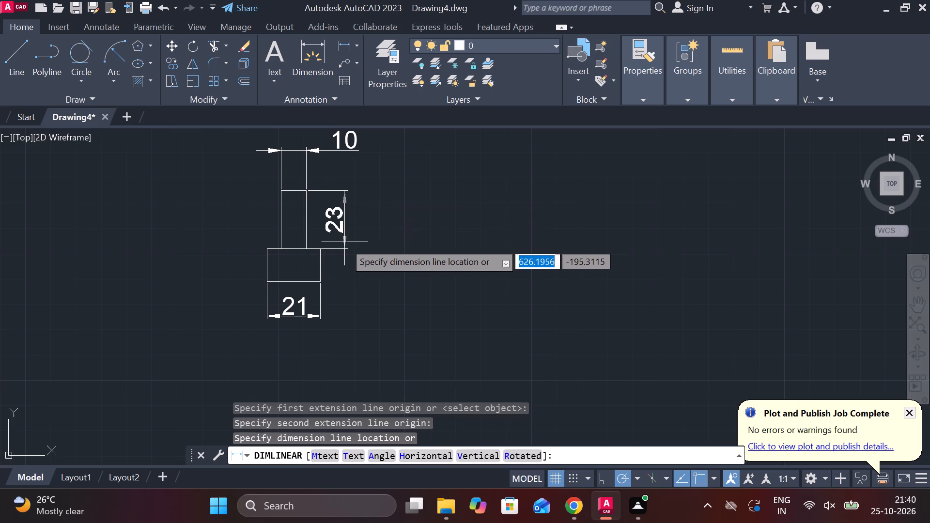
click(344, 242)
key(space)
click(276, 198)
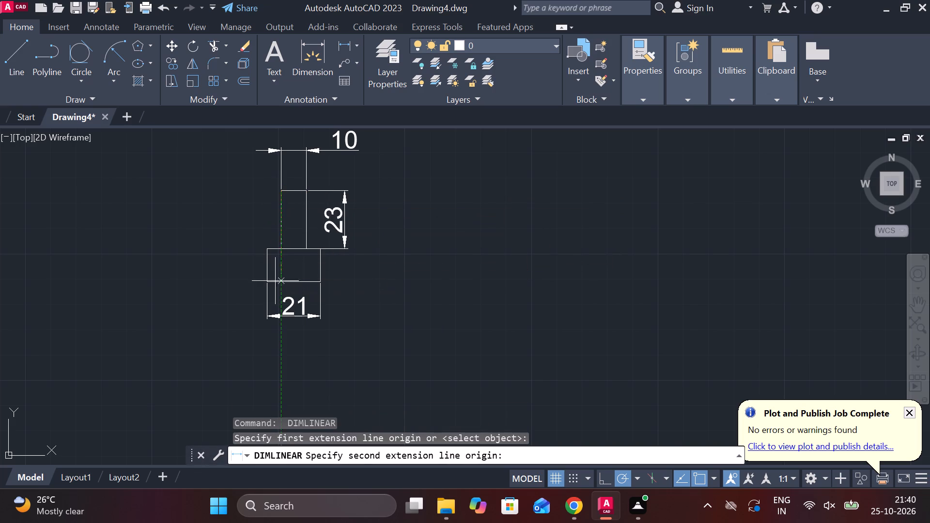
click(271, 284)
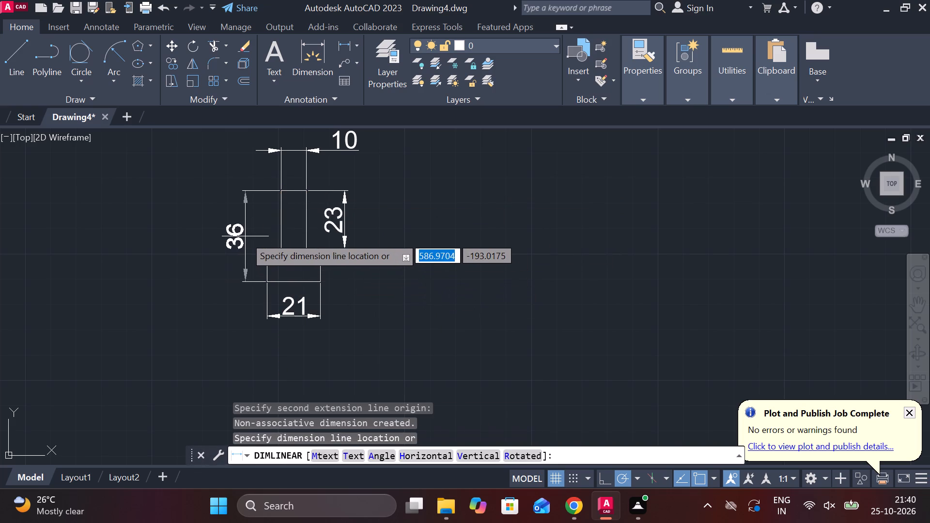
click(243, 235)
Label the stepped part with a multileader pointing to the base's side edge, reading 6 at text height 10.
click(344, 68)
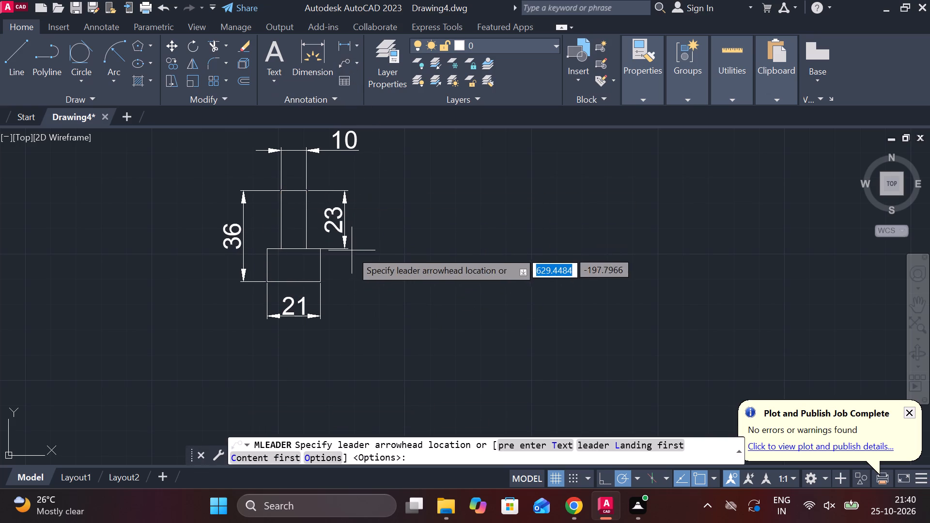
click(328, 266)
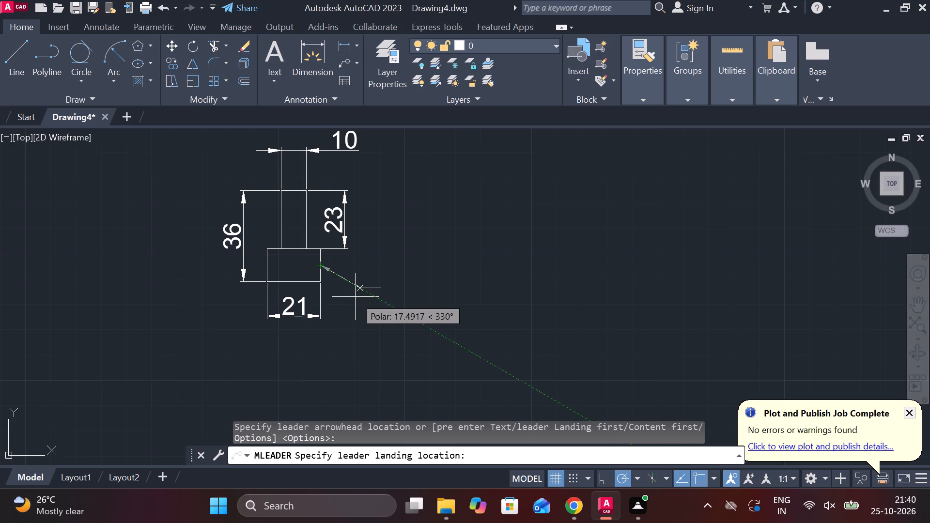
click(355, 297)
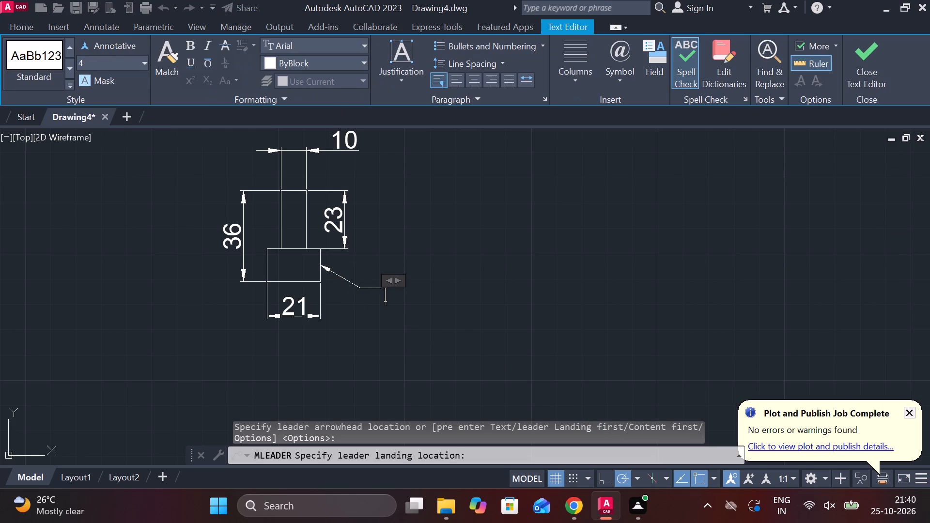
click(101, 60)
text(10)
key(Return)
key(6)
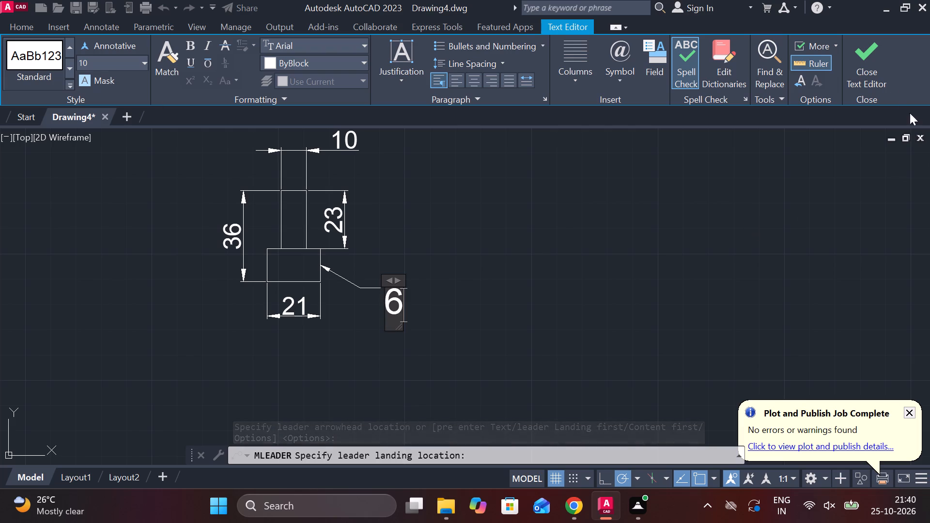
click(880, 63)
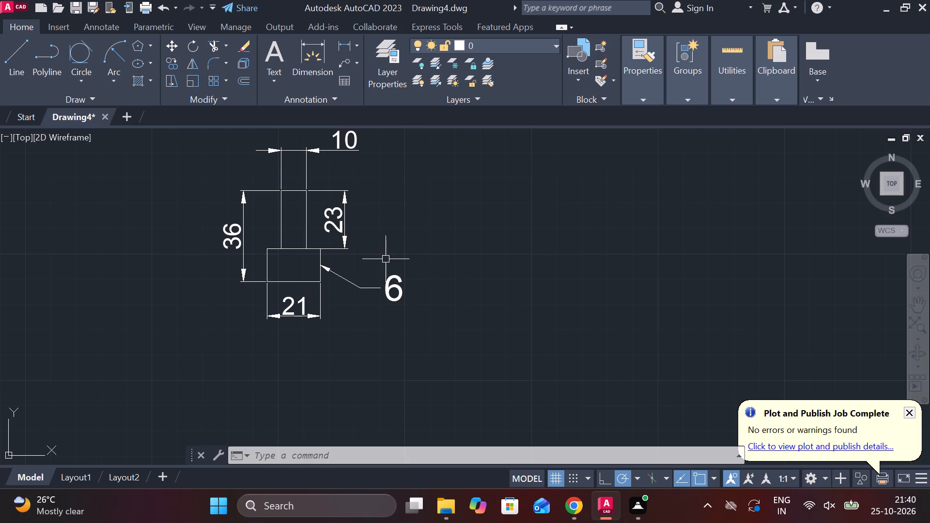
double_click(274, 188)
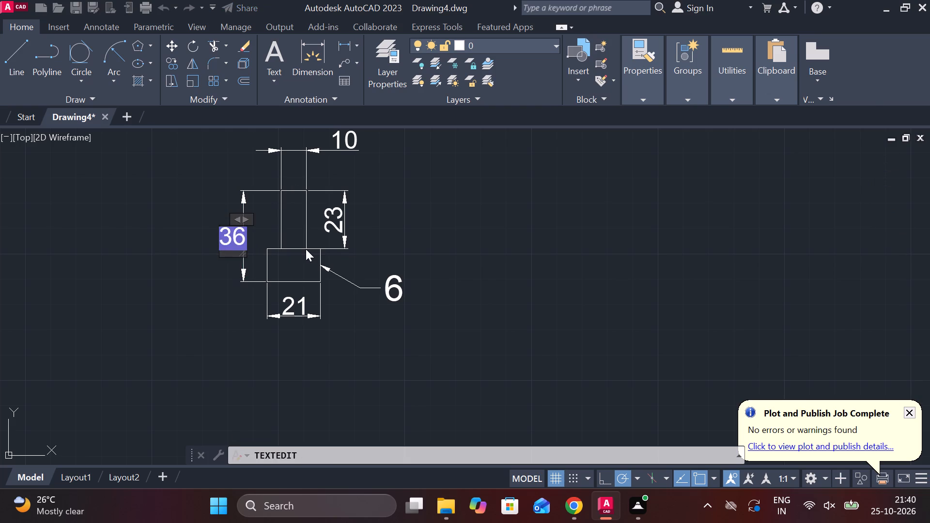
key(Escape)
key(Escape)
Copy the whole part 6 drawing with its dimensions and leader horizontally into the empty space to its right.
drag(387, 338, 371, 322)
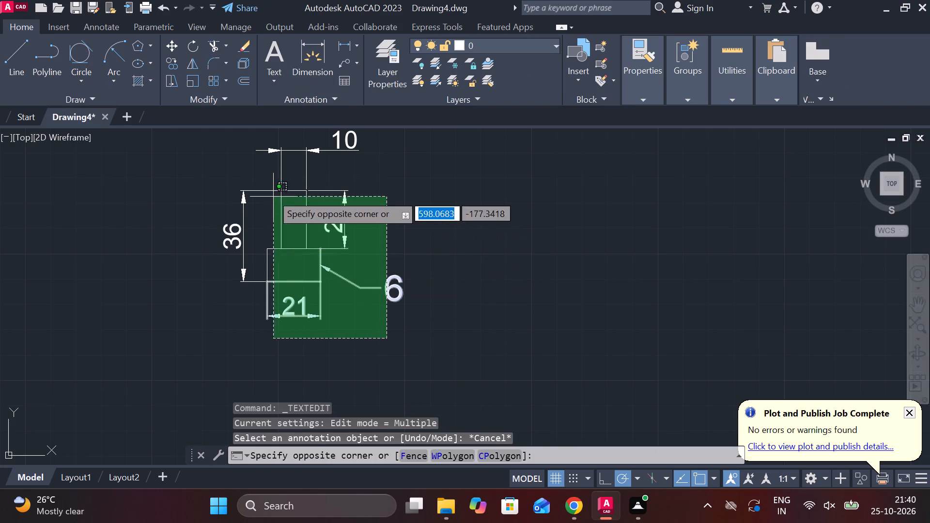
click(264, 181)
text(CO)
key(Return)
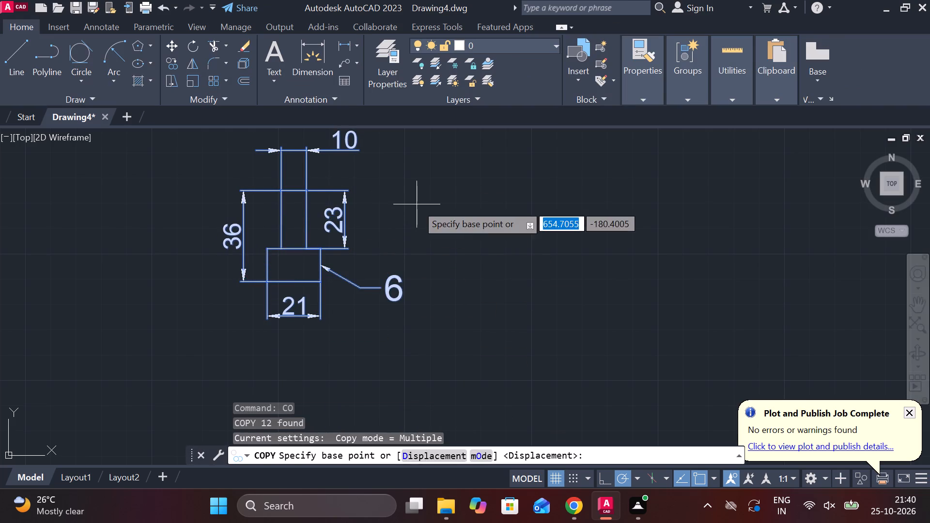
click(422, 237)
click(604, 237)
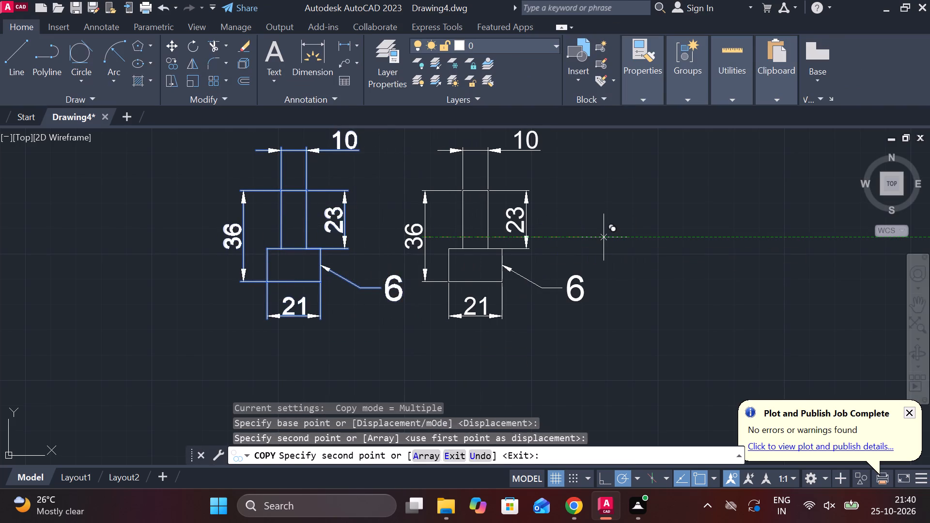
key(Escape)
Erase the base width dimension below the copied part.
click(489, 318)
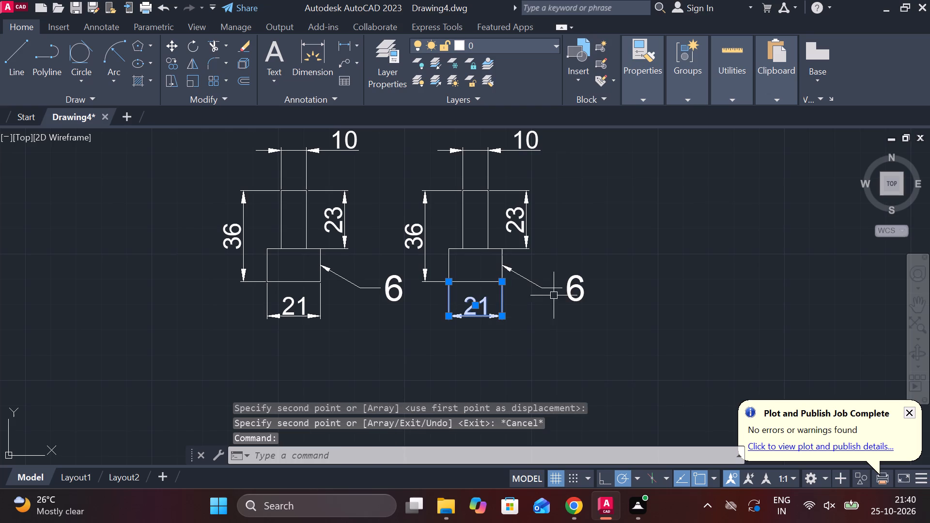
text(E)
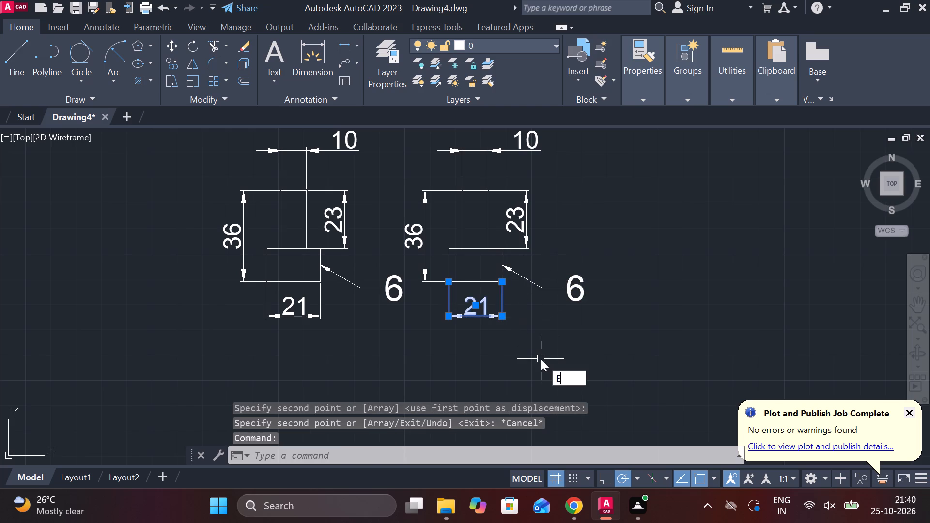
key(space)
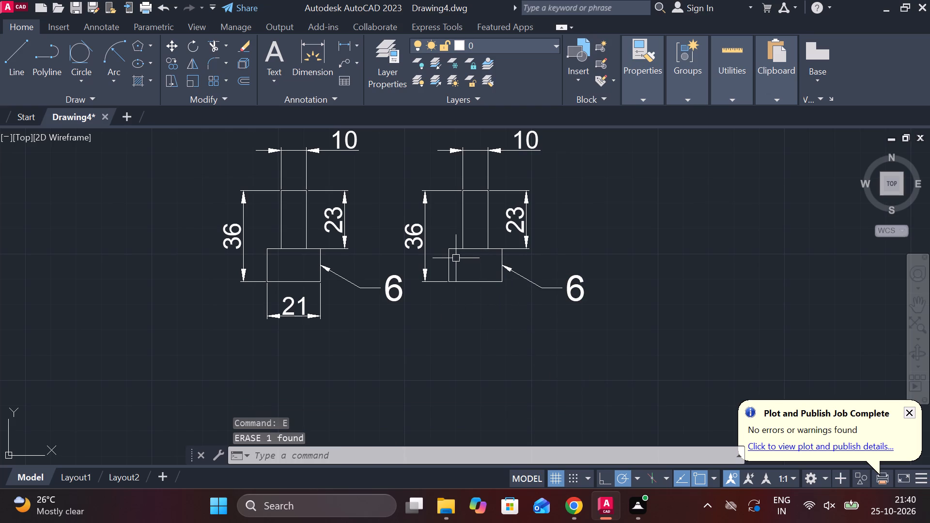
Offset both vertical side edges of the copied part's base inward by 1.
scroll(451, 258, up, 1)
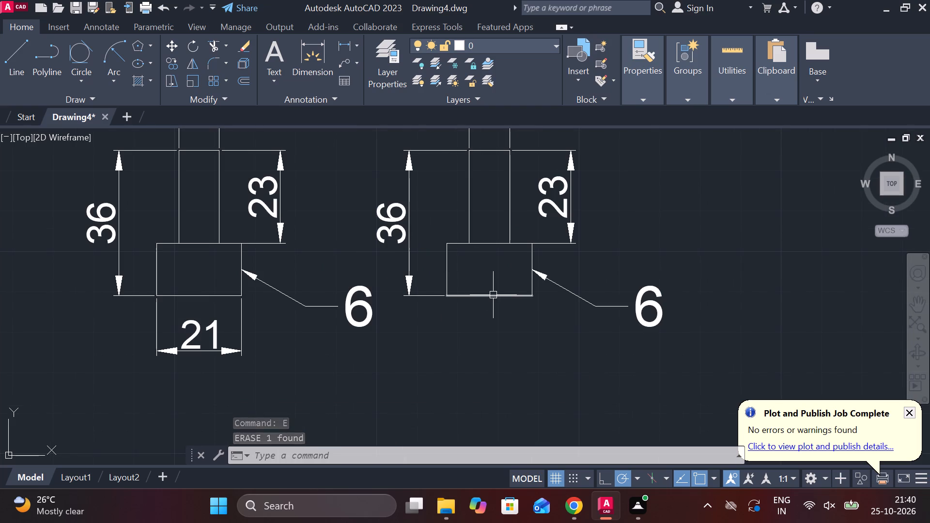
click(493, 295)
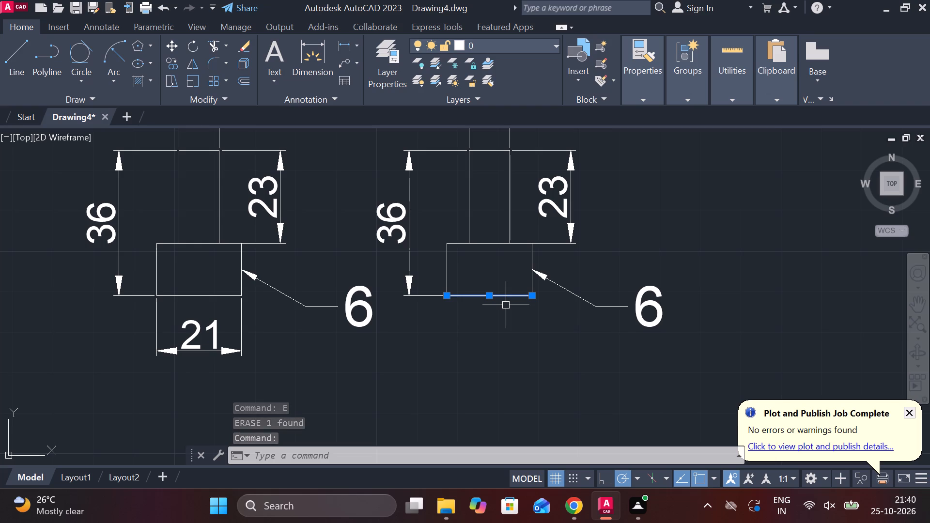
key(Escape)
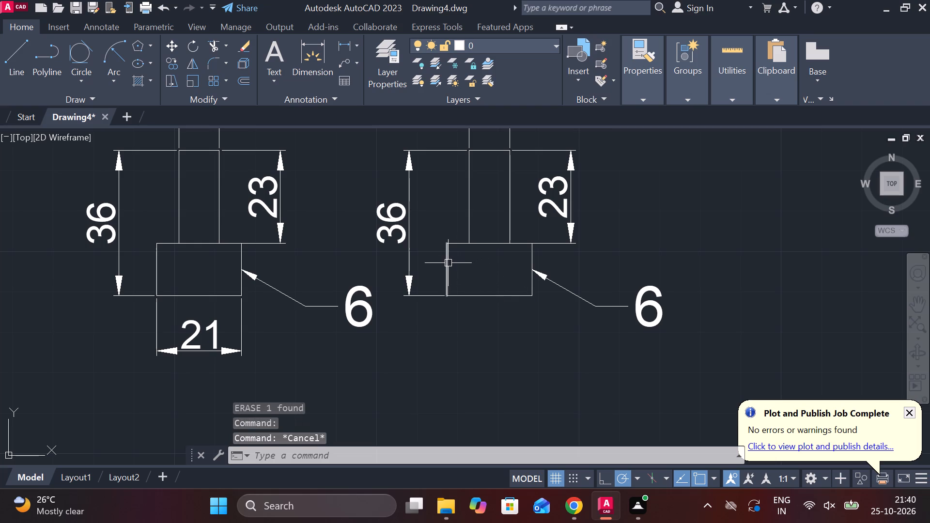
click(448, 263)
key(o)
key(Return)
key(Return)
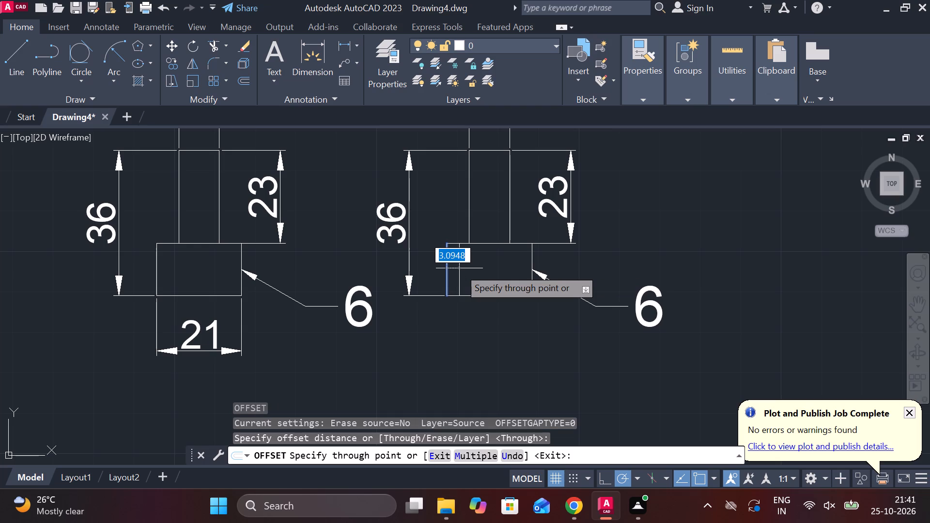
text(1)
key(space)
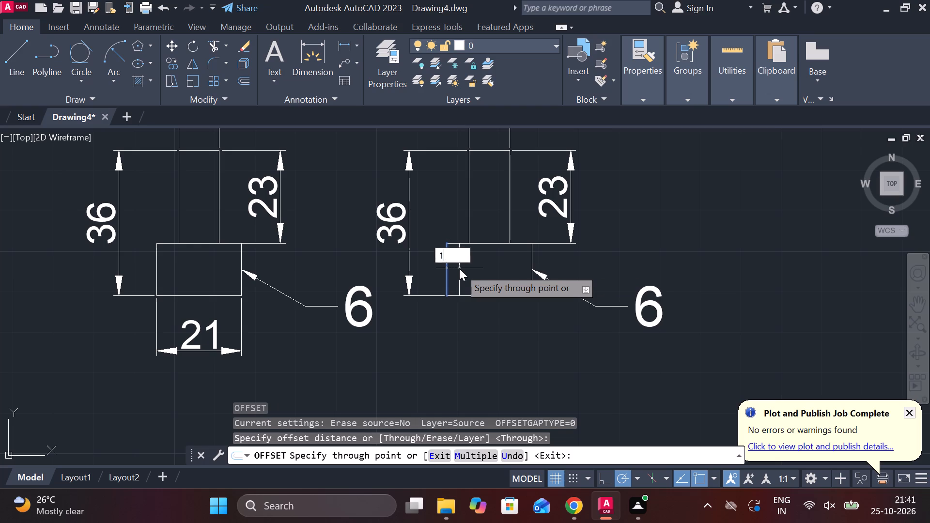
click(531, 260)
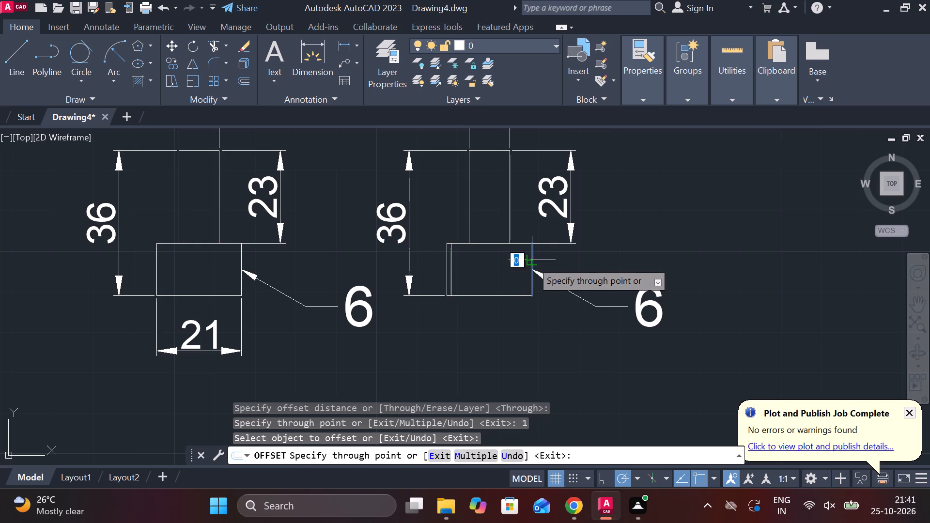
text(1)
key(space)
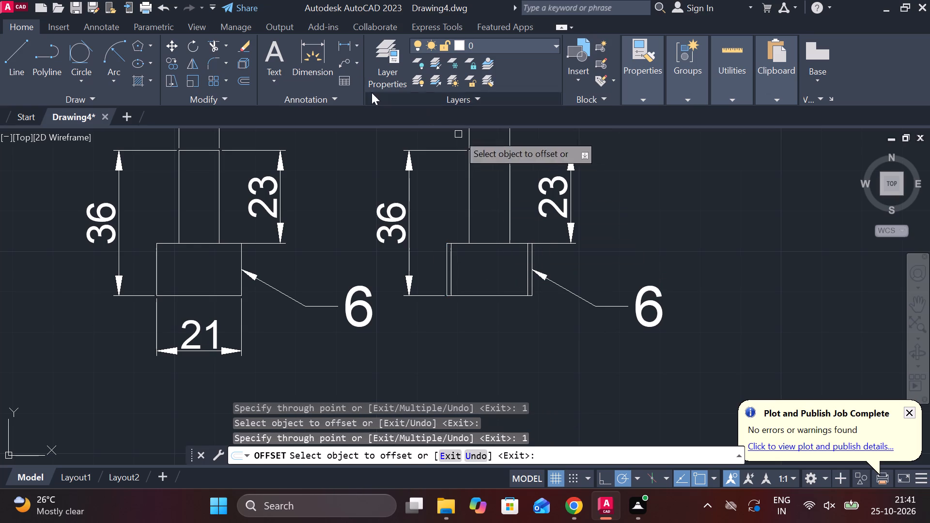
Add a linear dimension below the copied base for the width between its two offset side lines.
click(342, 43)
click(461, 302)
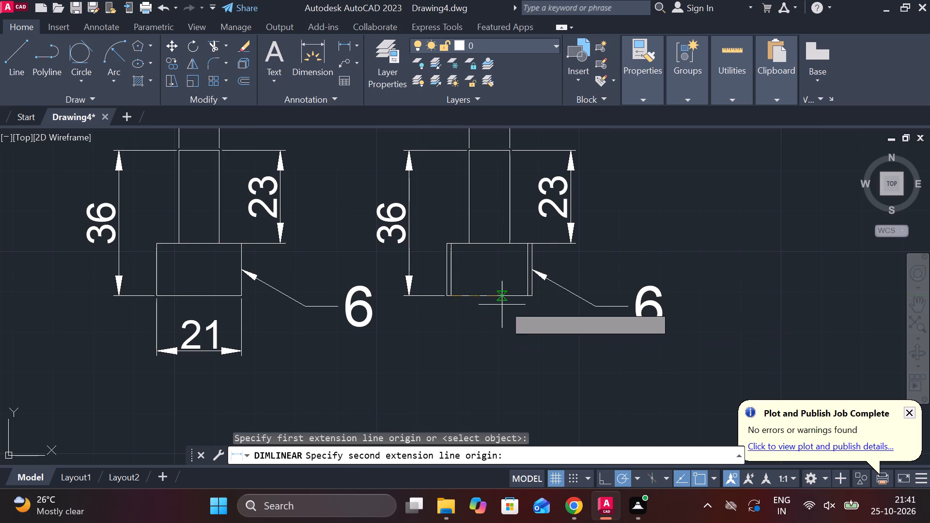
scroll(525, 313, up, 2)
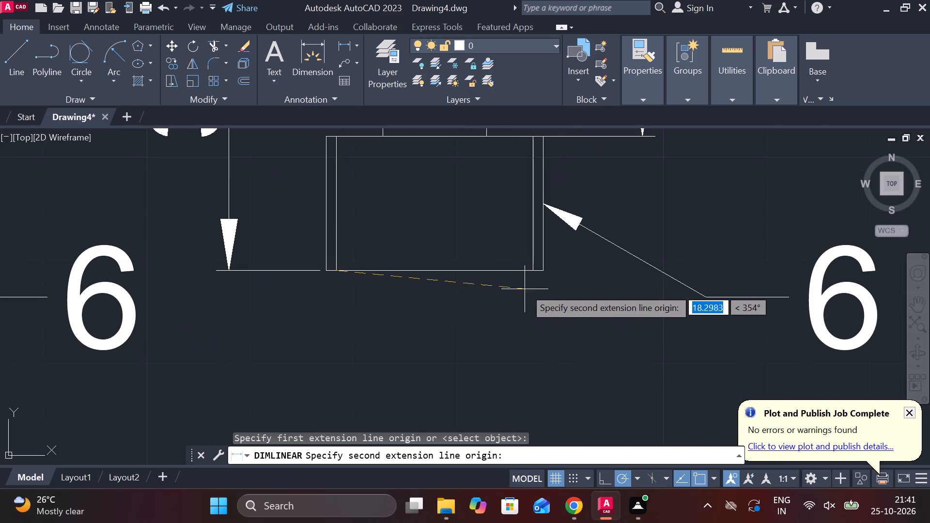
click(531, 271)
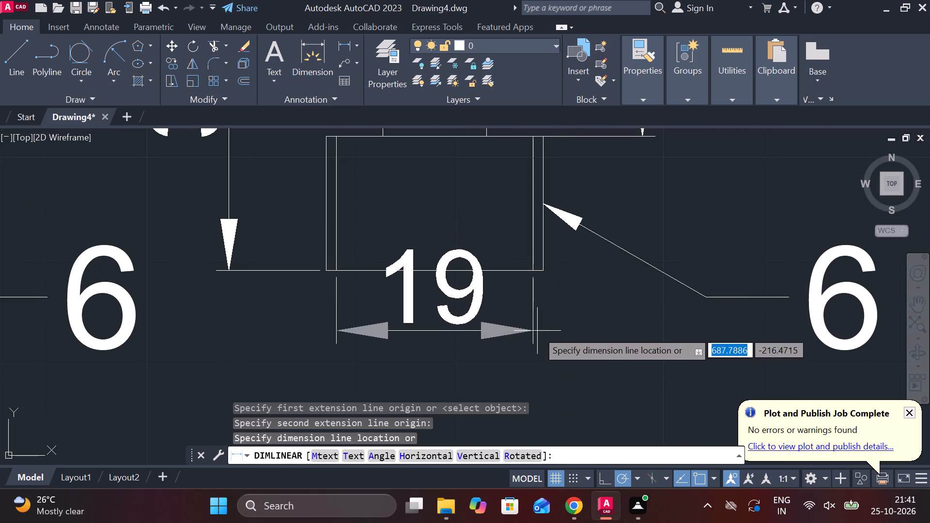
click(540, 370)
key(Escape)
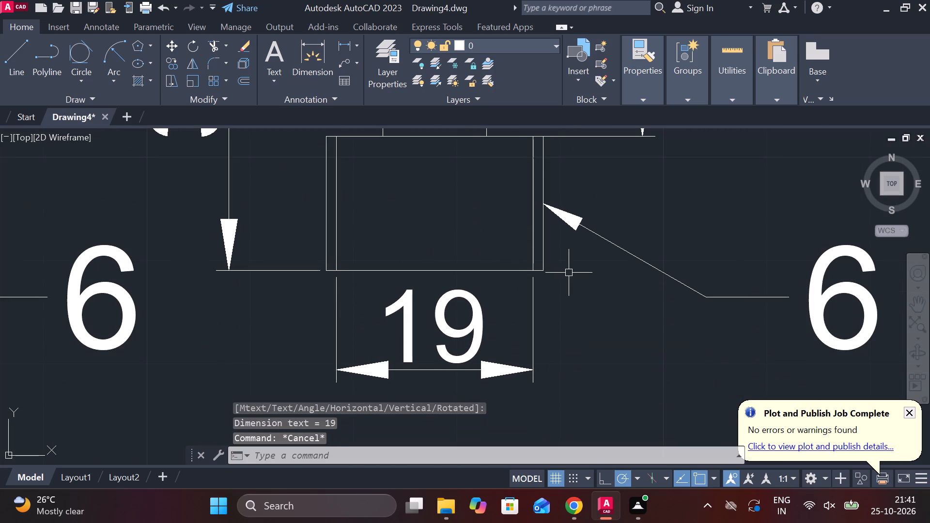
Trim away the copied base's original outer side edges and overhanging horizontal stubs beyond the two offset lines.
text(TR)
key(space)
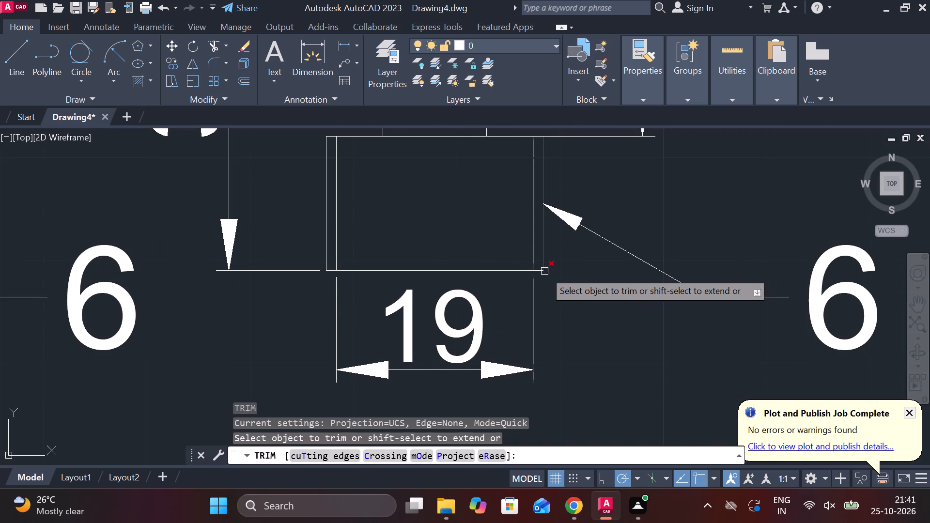
click(544, 271)
click(543, 271)
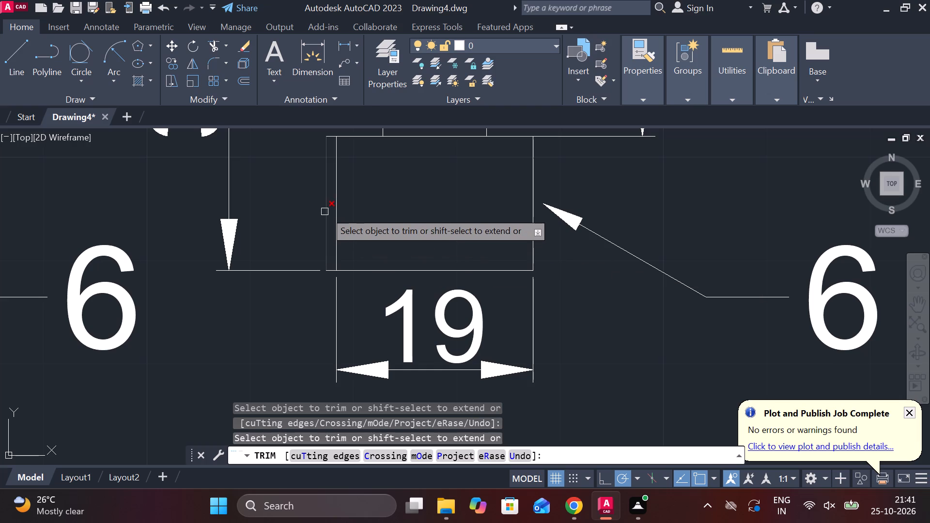
click(325, 211)
click(329, 138)
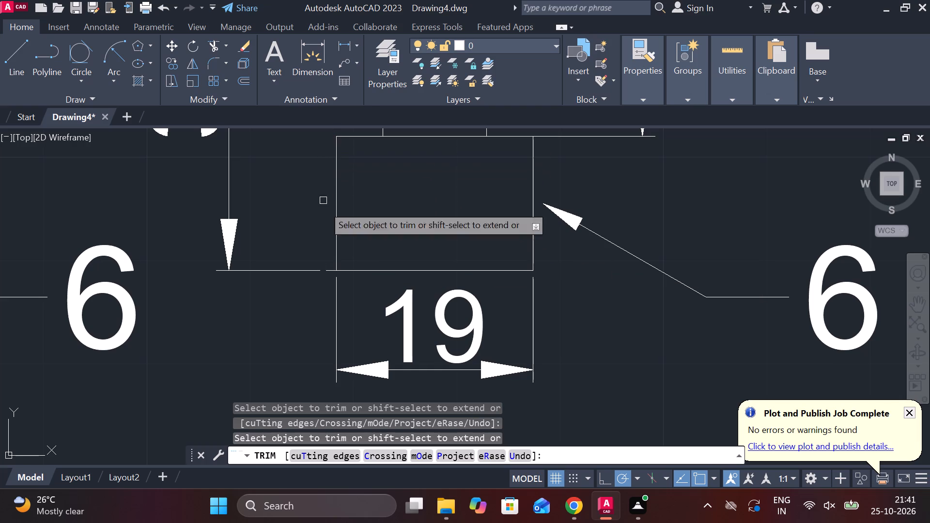
scroll(326, 275, up, 2)
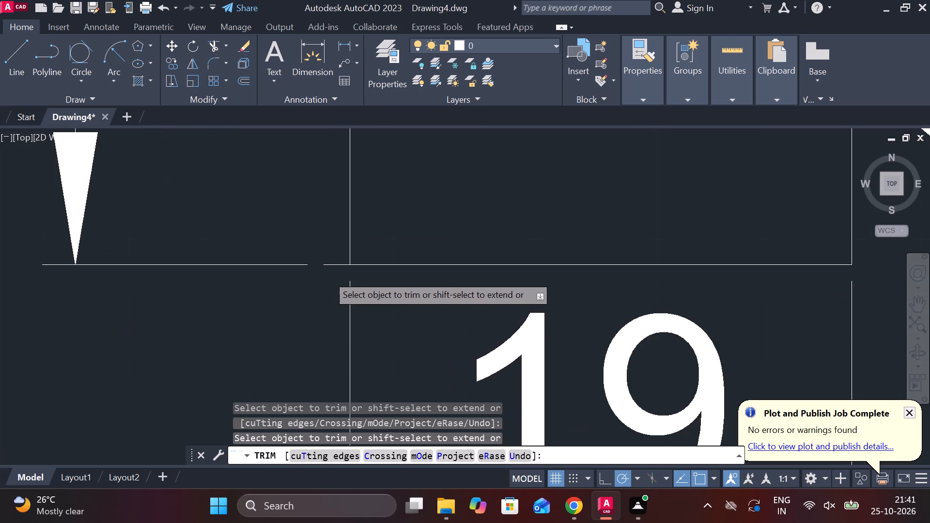
click(336, 265)
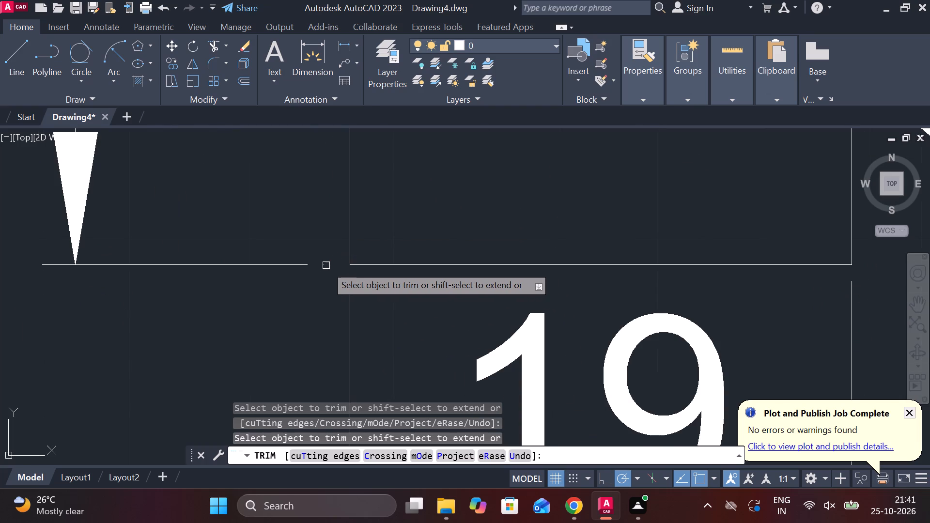
scroll(333, 298, down, 4)
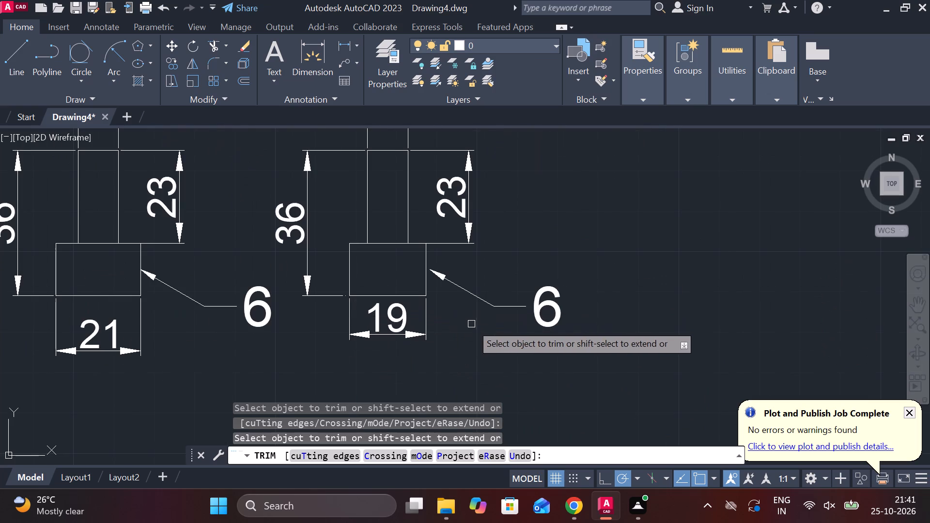
key(Escape)
Stretch the lower extension line origin of the copied part's 36 height dimension to the base's new lower-left corner.
click(329, 296)
scroll(345, 295, up, 2)
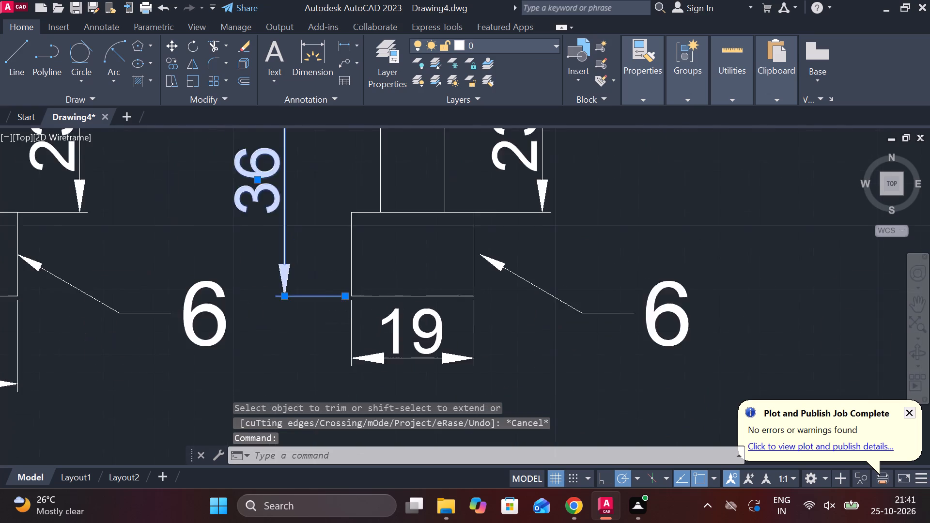
click(339, 297)
click(349, 298)
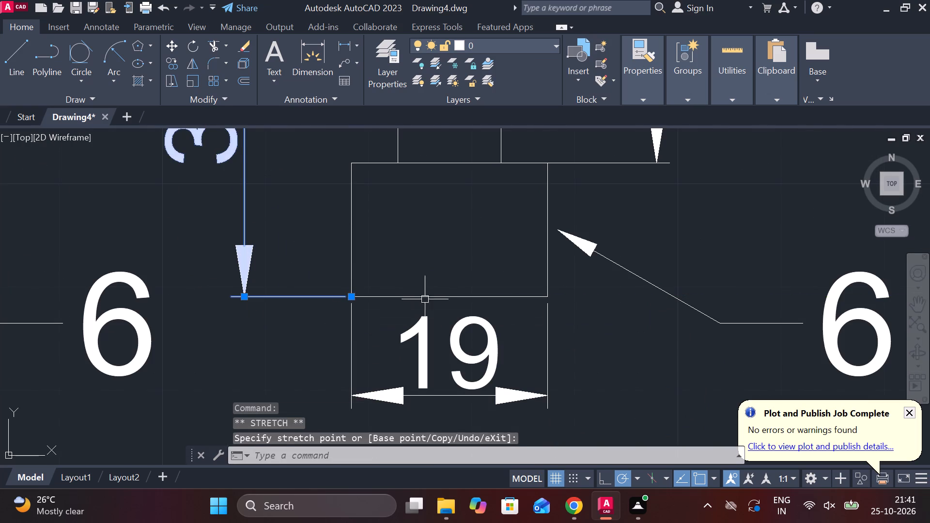
key(Escape)
Reposition the text of the copied part's 19 base width dimension.
scroll(515, 305, down, 2)
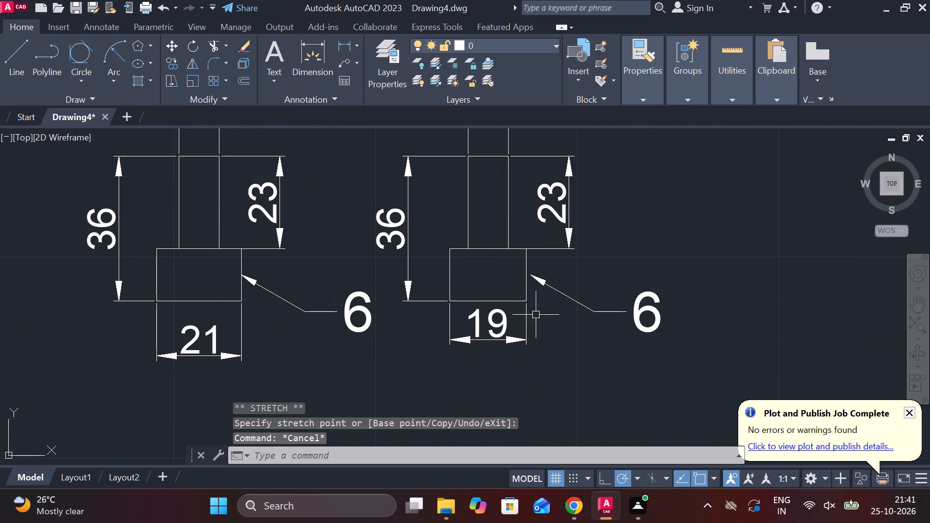
middle_drag(523, 338, 524, 318)
click(499, 300)
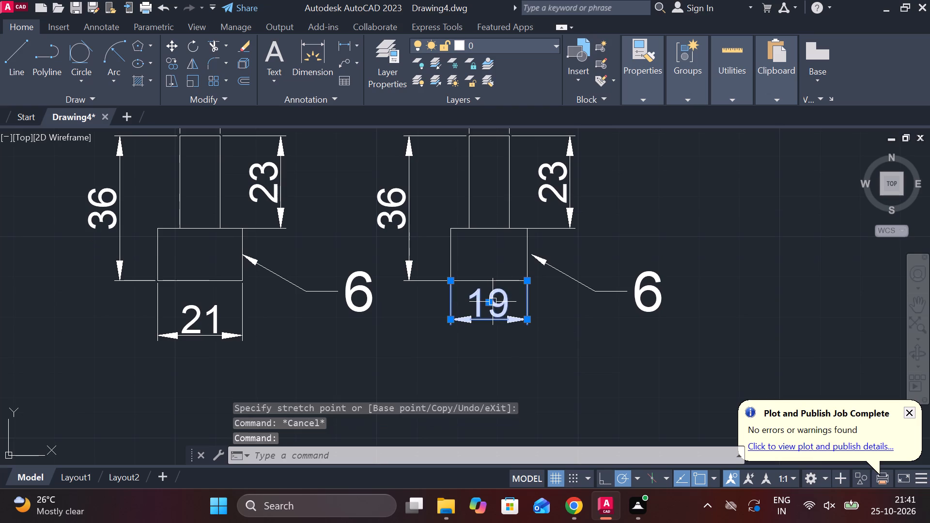
click(491, 302)
double_click(488, 327)
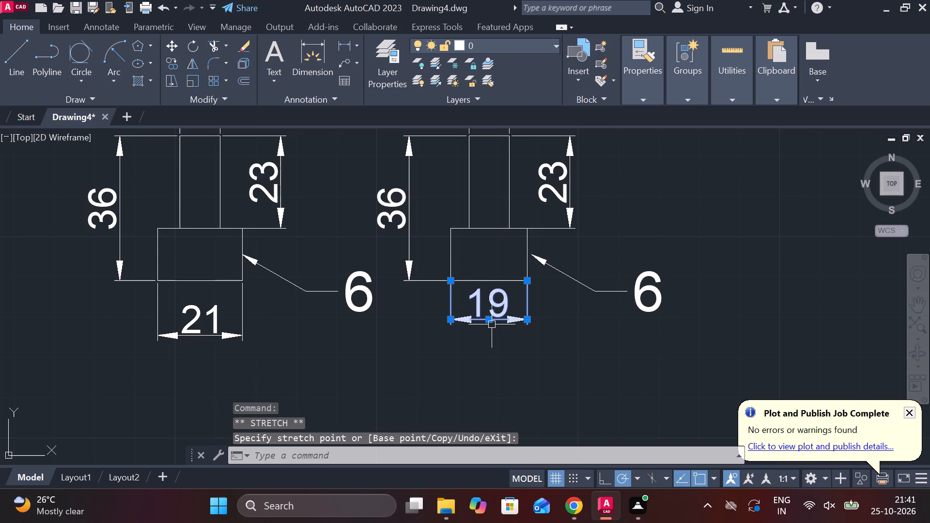
key(Escape)
Change the copied part's leader number to 7.
scroll(519, 322, down, 1)
double_click(604, 301)
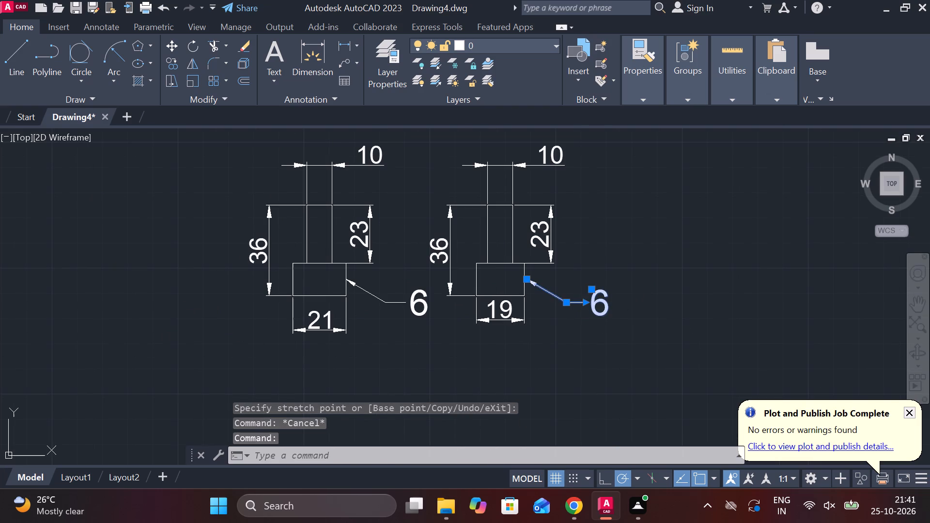
key(Right)
key(BackSpace)
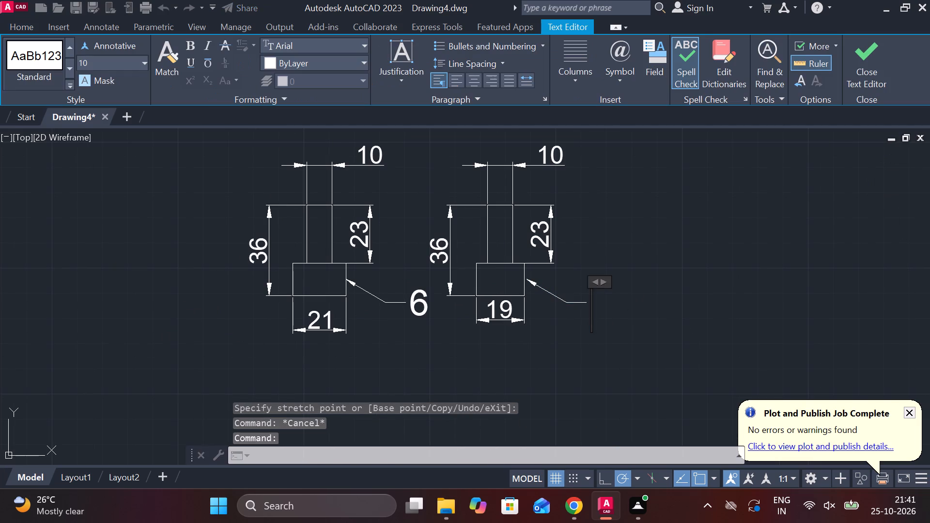
key(7)
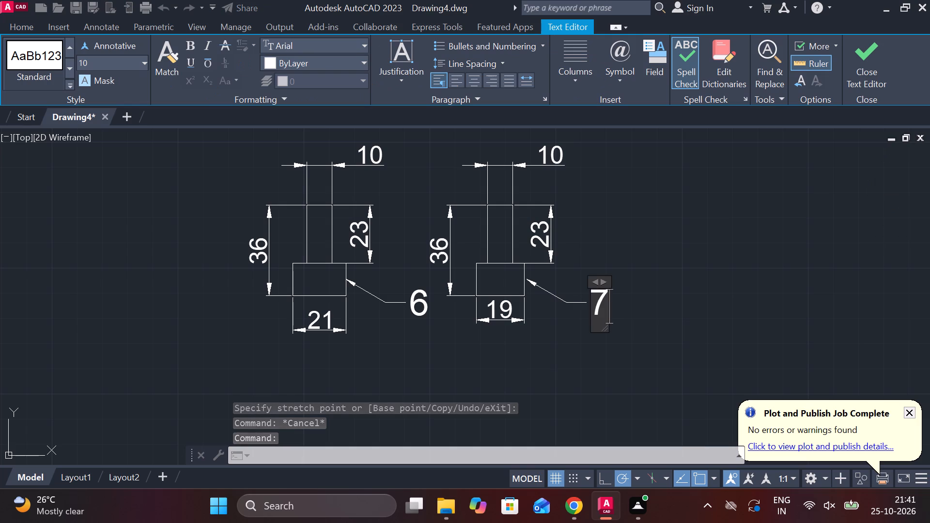
click(888, 59)
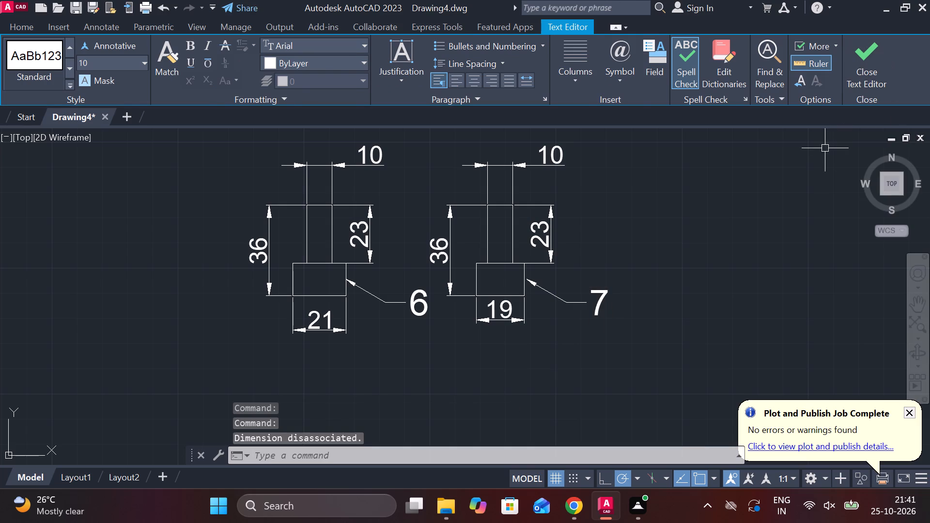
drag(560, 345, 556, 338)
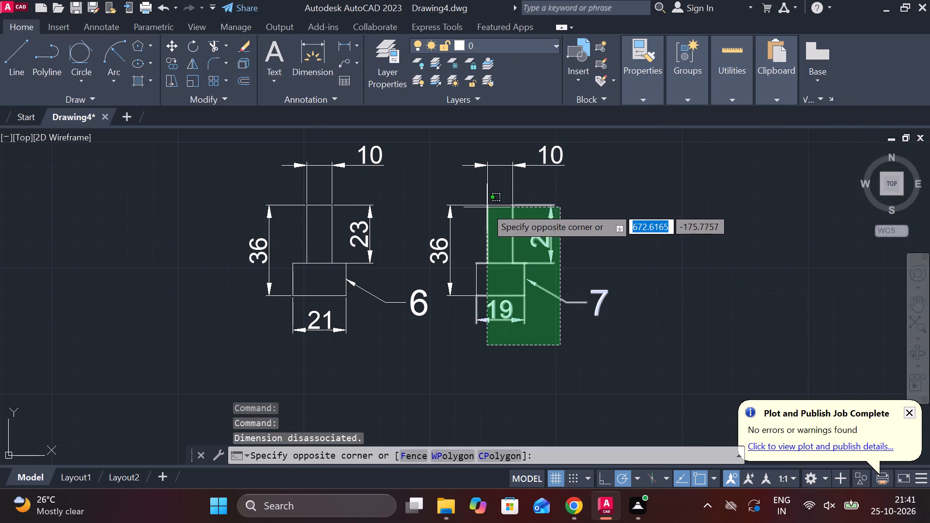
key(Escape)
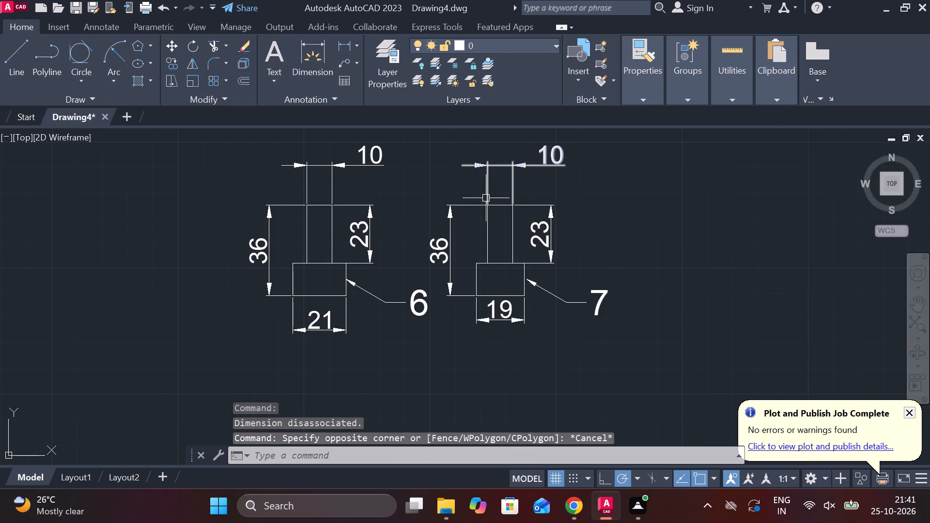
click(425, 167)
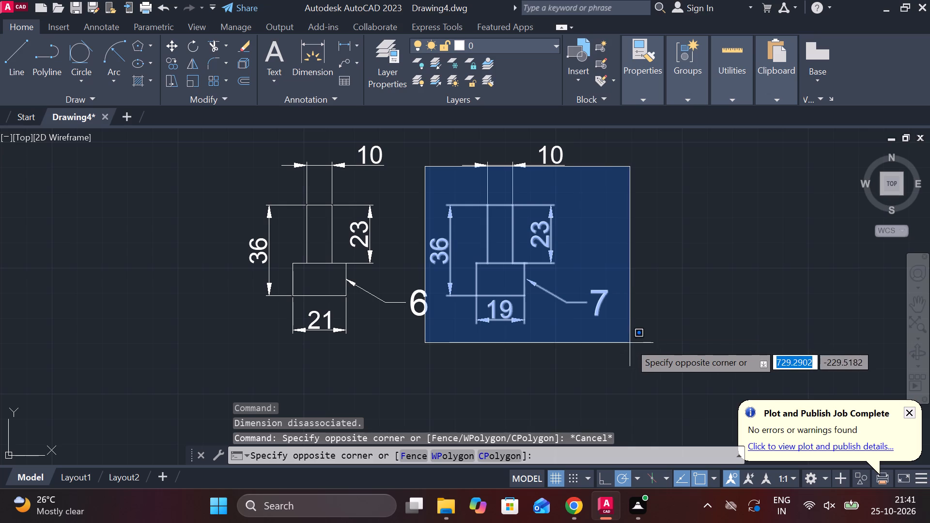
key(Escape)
Copy the whole part 7 drawing with its dimensions and leader horizontally twice to its right, about 75 and 152 units away.
drag(621, 358, 598, 344)
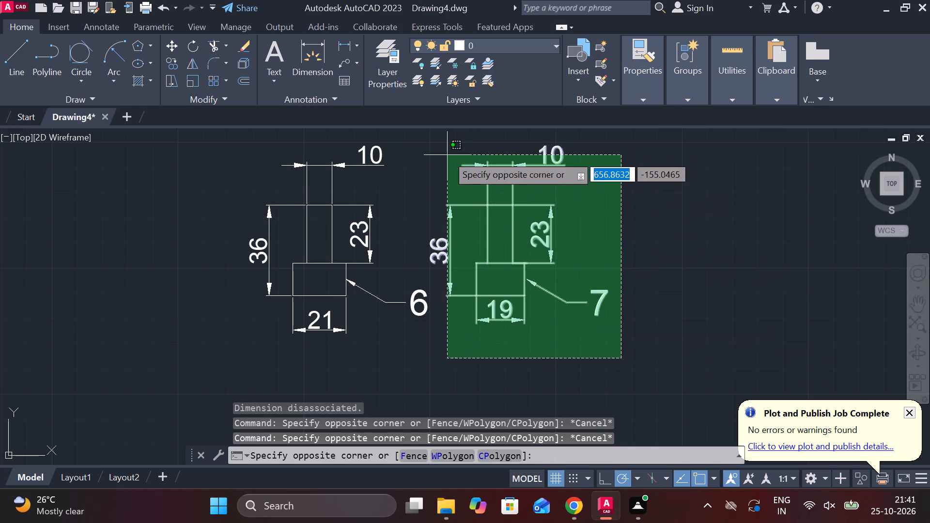
click(442, 141)
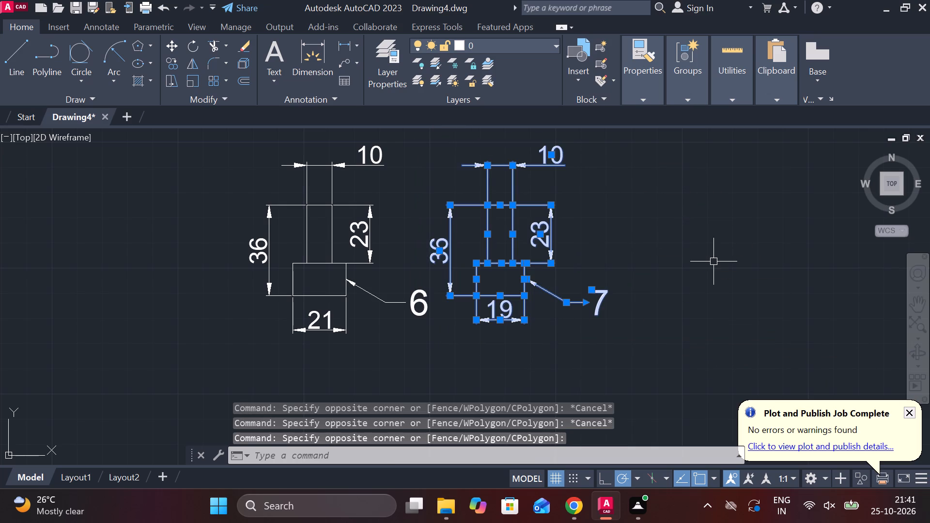
text(CO)
key(Return)
click(672, 269)
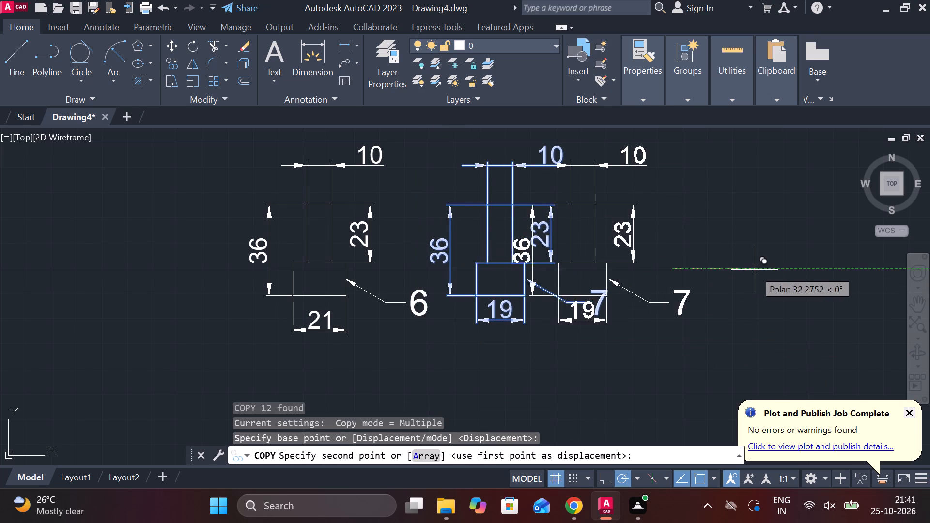
middle_drag(712, 268, 675, 267)
middle_drag(657, 268, 493, 279)
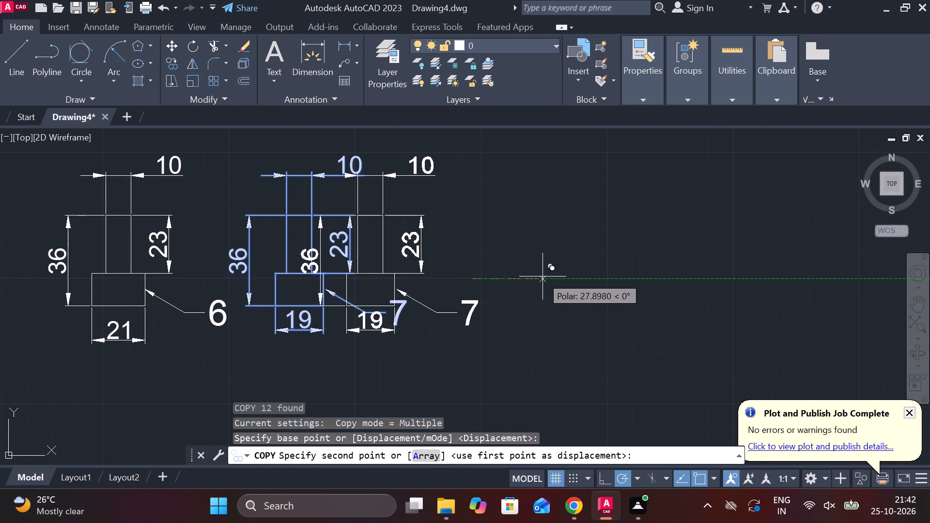
click(661, 280)
middle_drag(785, 280, 720, 281)
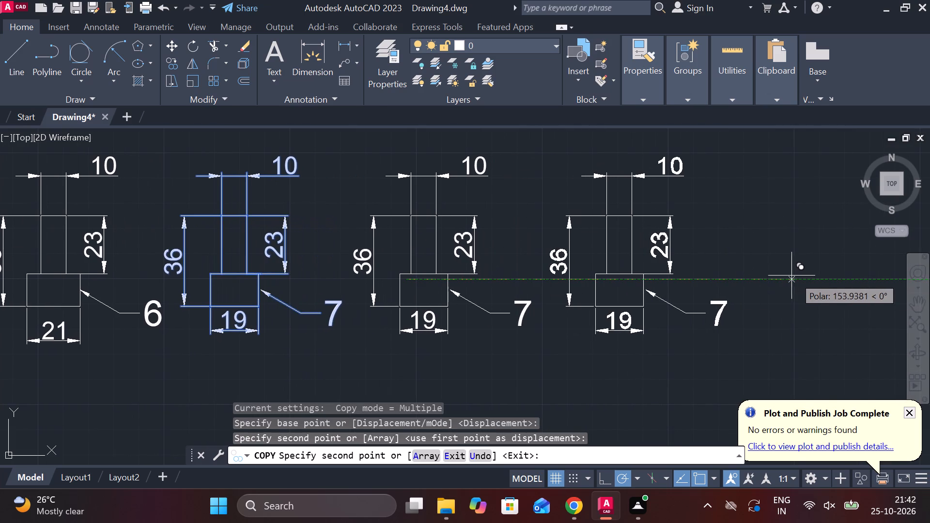
click(787, 274)
key(Escape)
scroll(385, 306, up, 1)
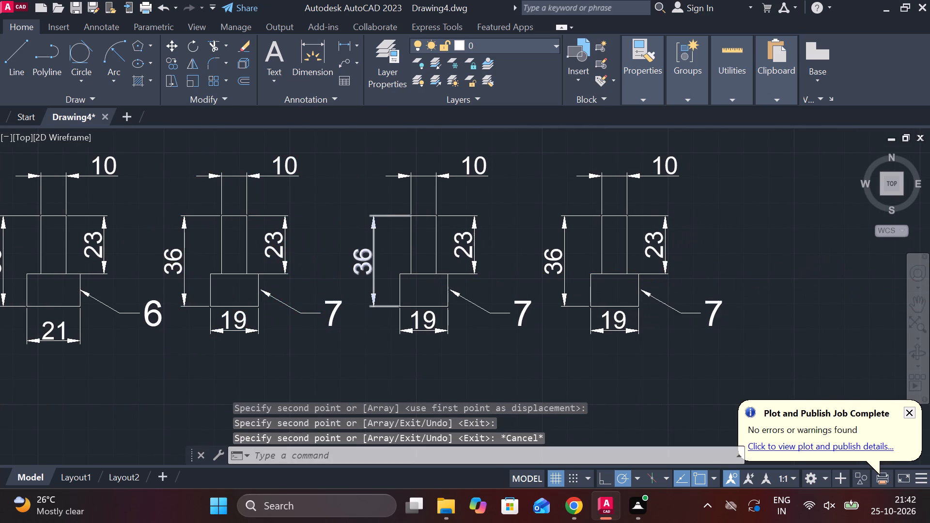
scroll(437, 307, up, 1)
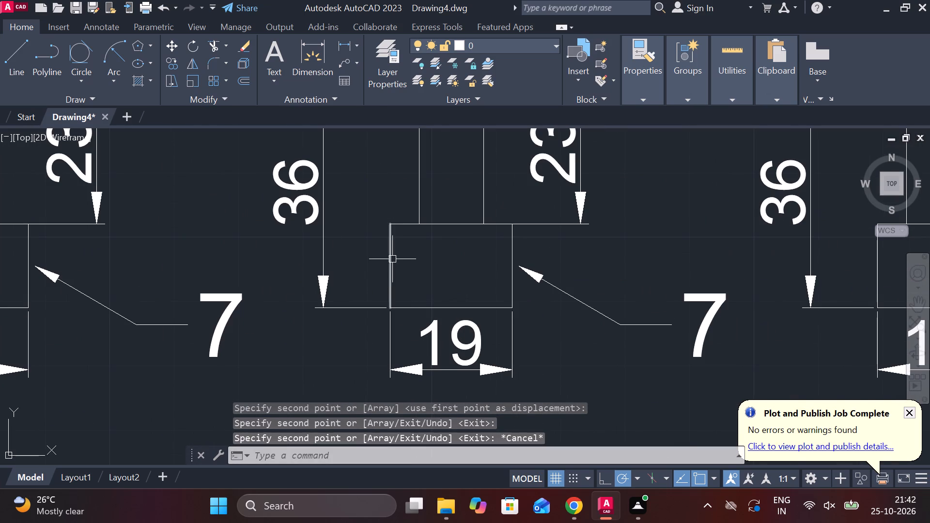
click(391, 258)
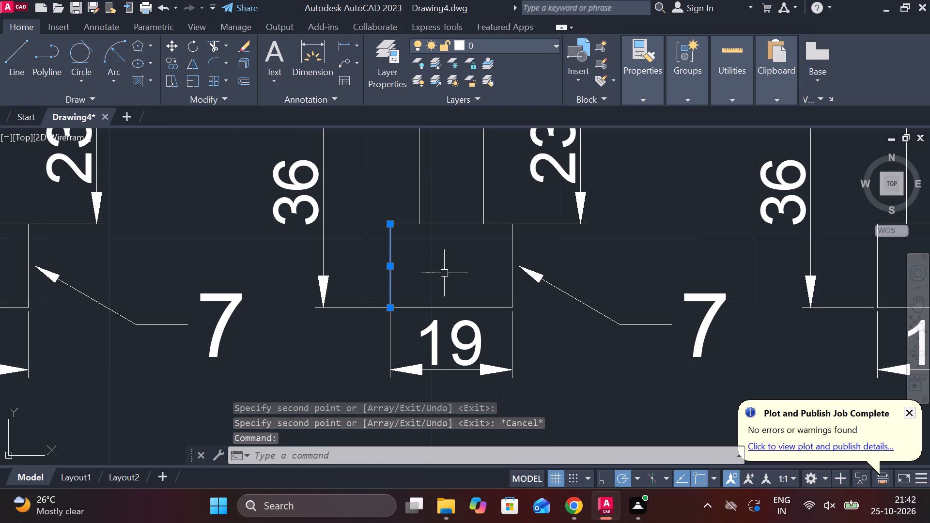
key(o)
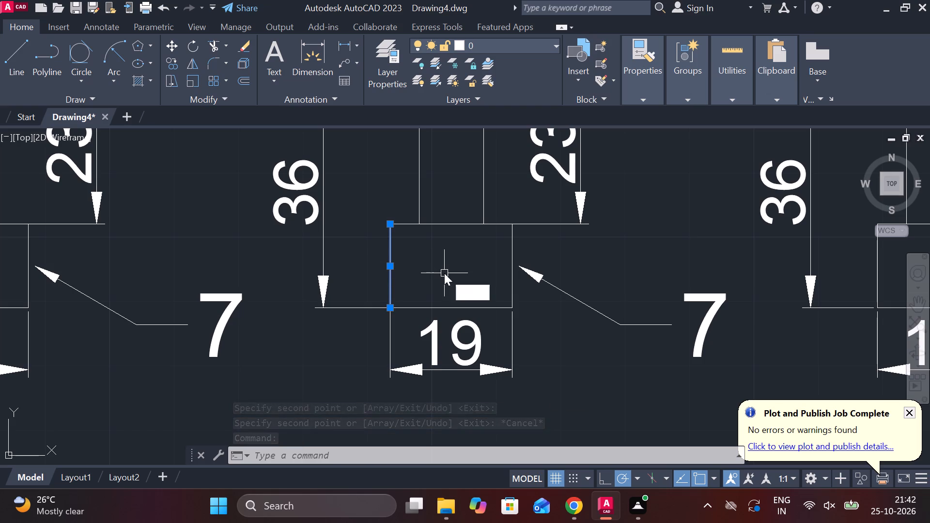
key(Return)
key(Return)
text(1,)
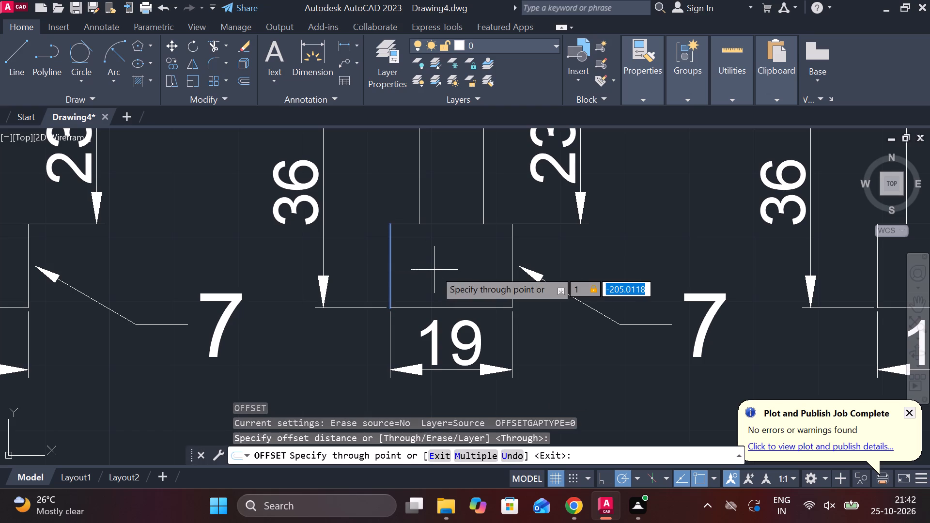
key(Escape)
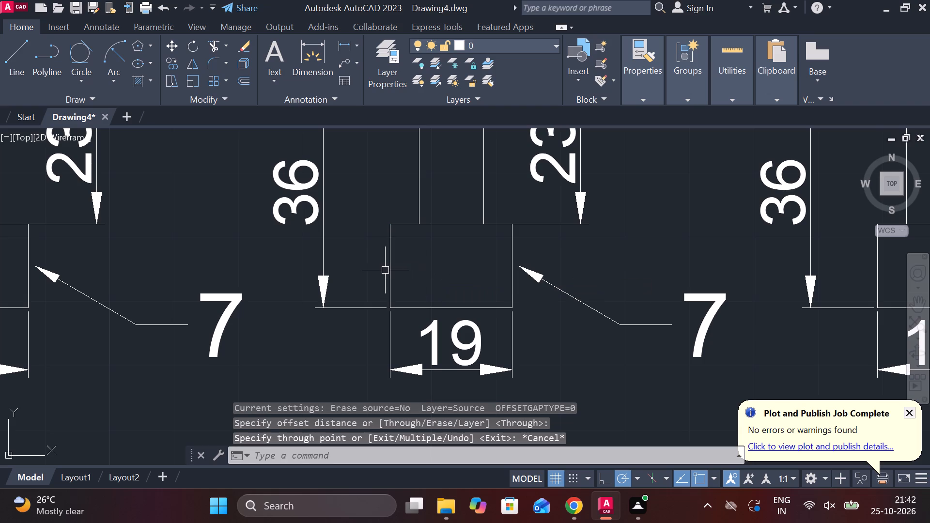
Offset both vertical side edges of the first part 7 copy's base inward by 1.5.
click(391, 261)
key(o)
key(Return)
key(Return)
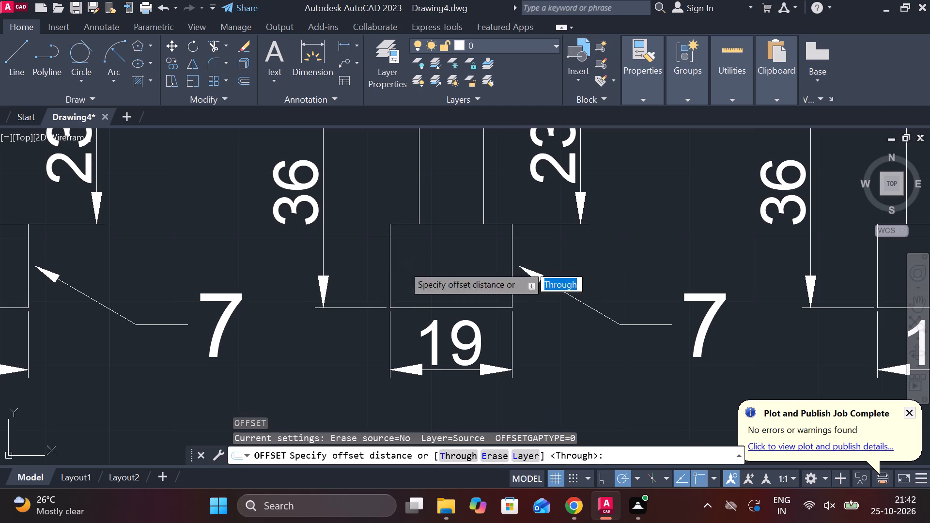
text(1.5)
key(Return)
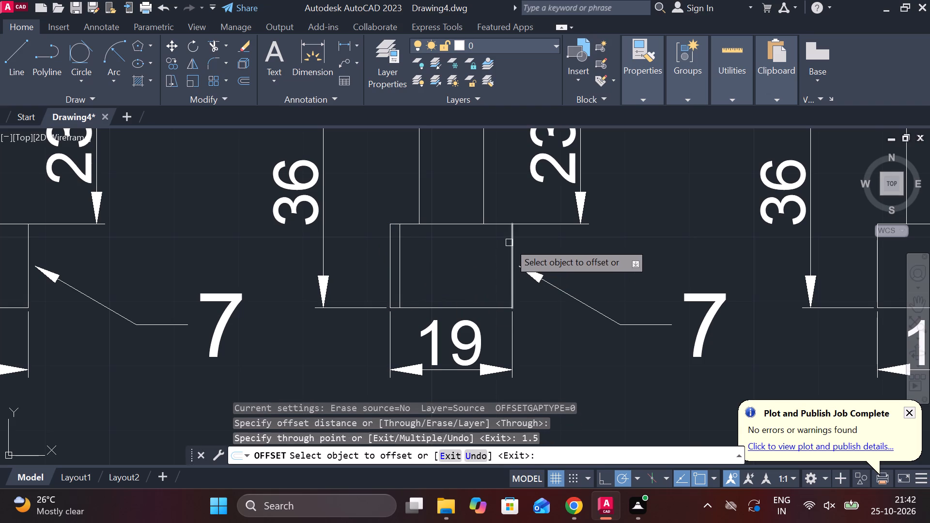
click(510, 242)
text(1.5)
key(Return)
key(Escape)
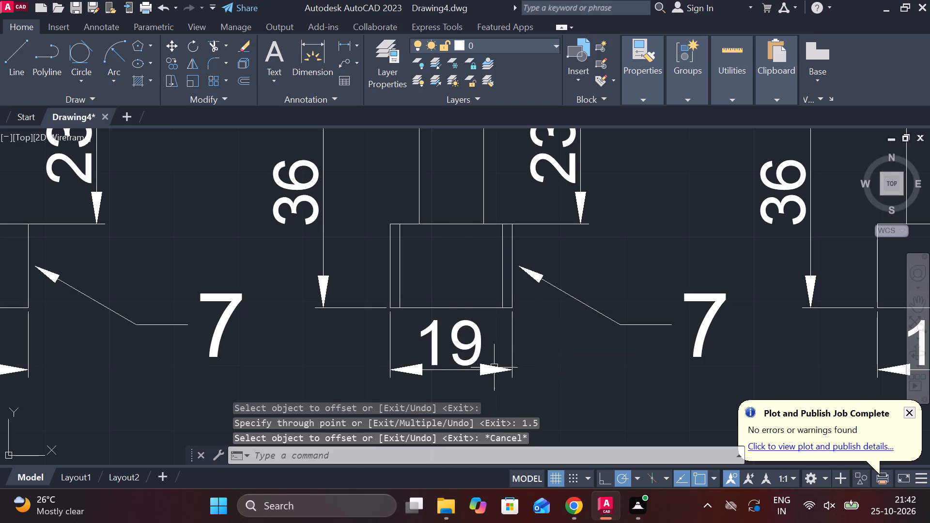
Erase the 19 base width dimension below the first part 7 copy.
click(461, 361)
text(E)
key(space)
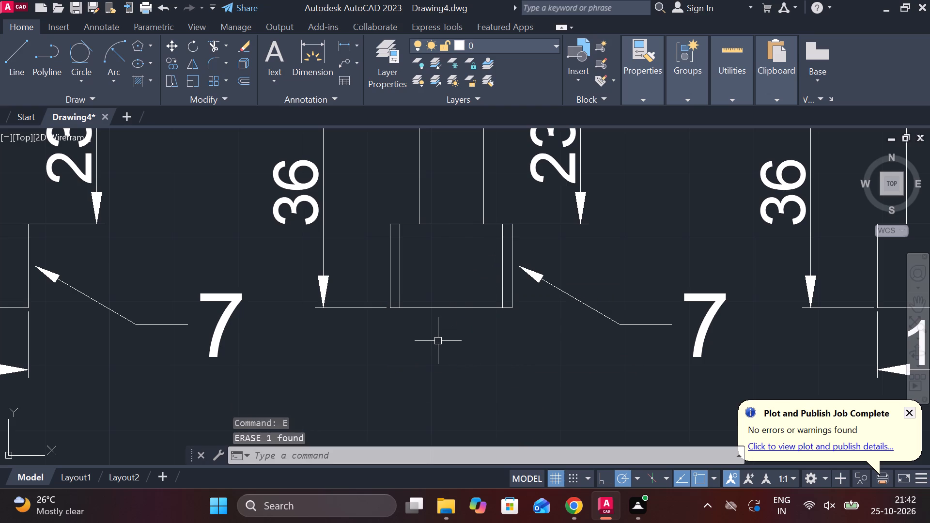
Trim away the old outer side edges and leftover top and bottom line ends on the first part 7 copy's base.
text(TR)
key(space)
click(395, 223)
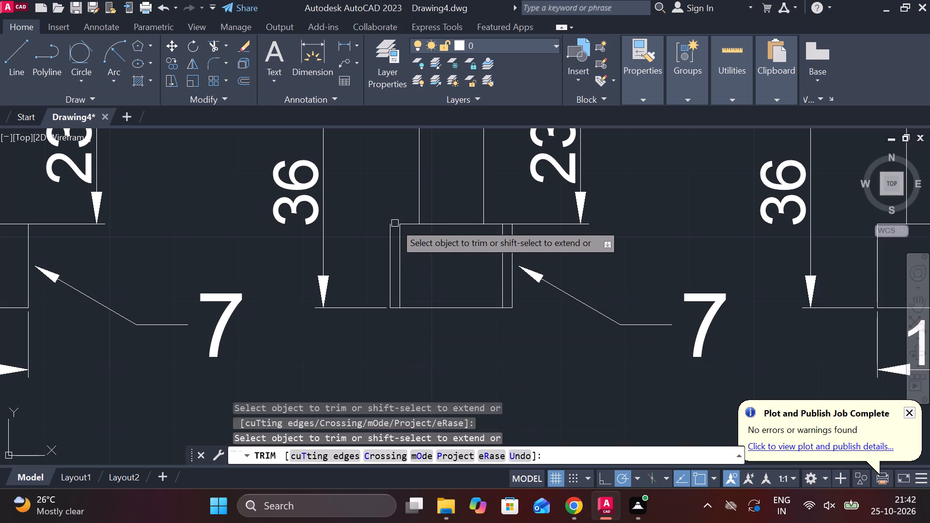
click(387, 236)
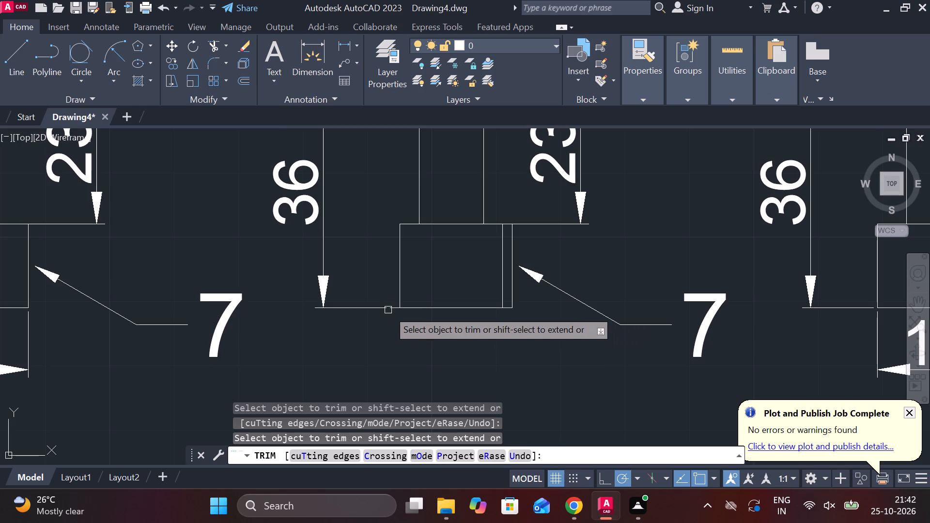
click(394, 307)
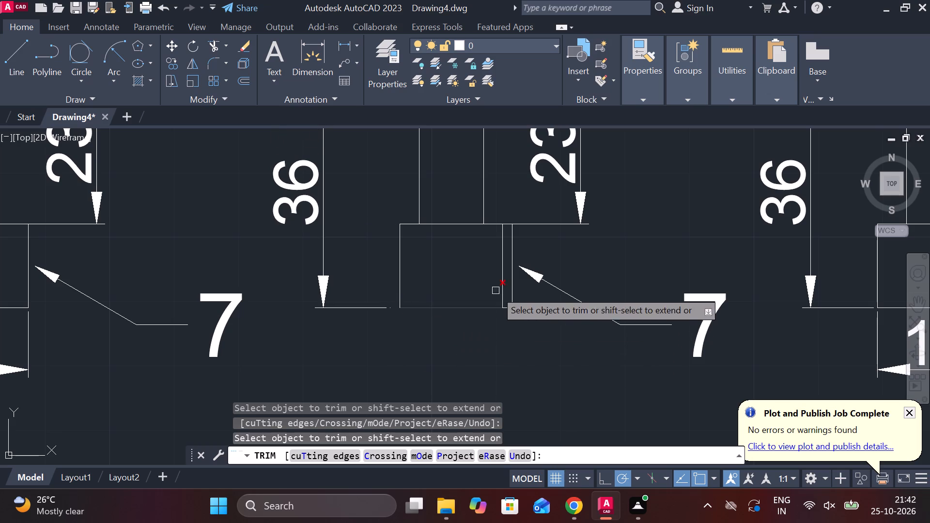
click(510, 245)
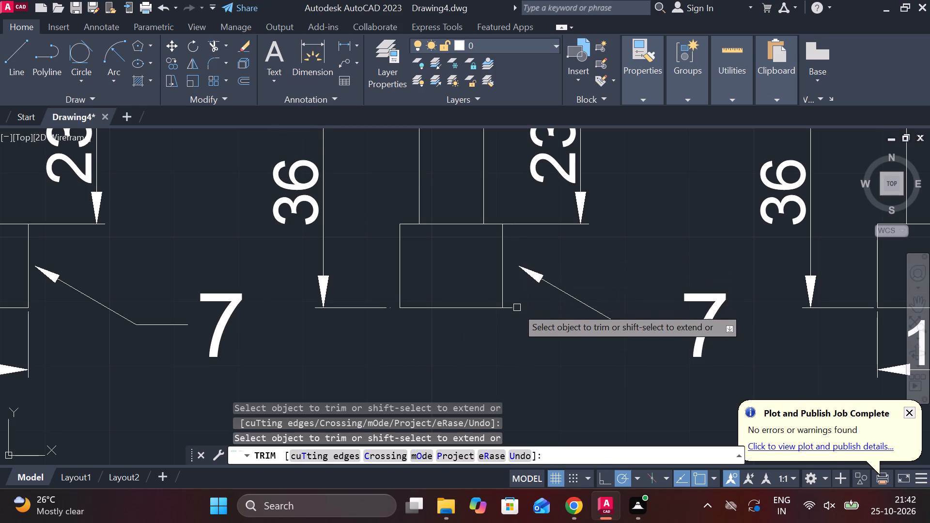
click(511, 308)
key(Escape)
Add a horizontal linear dimension for the narrowed base width below the first part 7 copy.
click(344, 44)
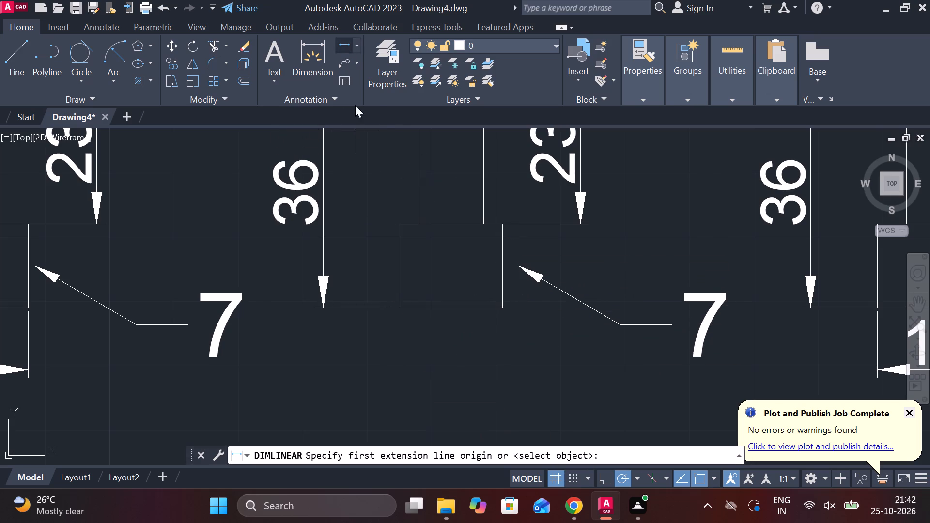
click(408, 312)
click(499, 310)
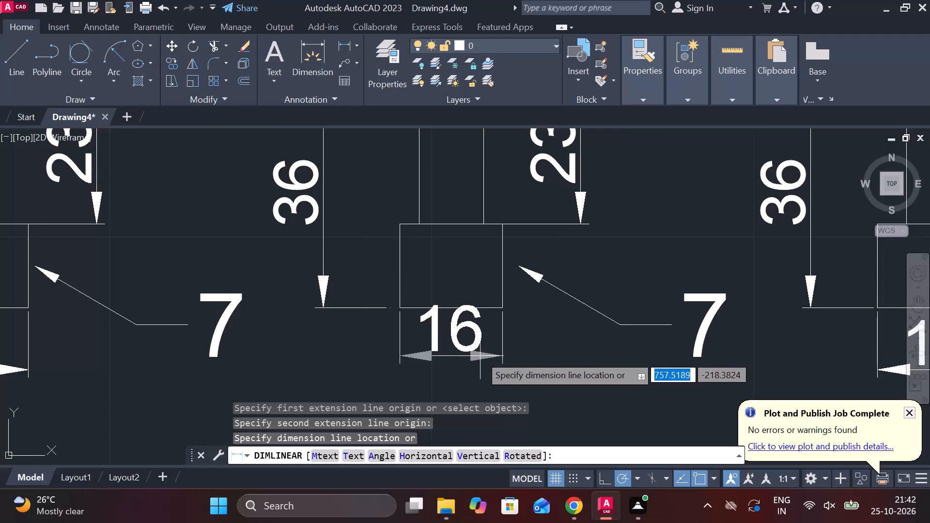
middle_drag(479, 354, 475, 320)
click(469, 344)
Change the first part 7 copy's leader number to 8.
scroll(511, 339, down, 1)
middle_drag(549, 347, 538, 347)
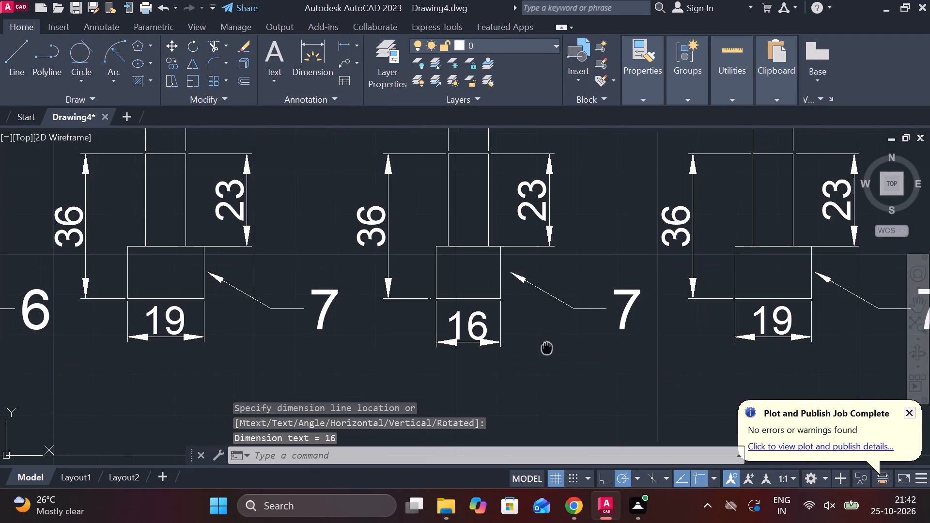
middle_drag(538, 347, 478, 347)
double_click(567, 294)
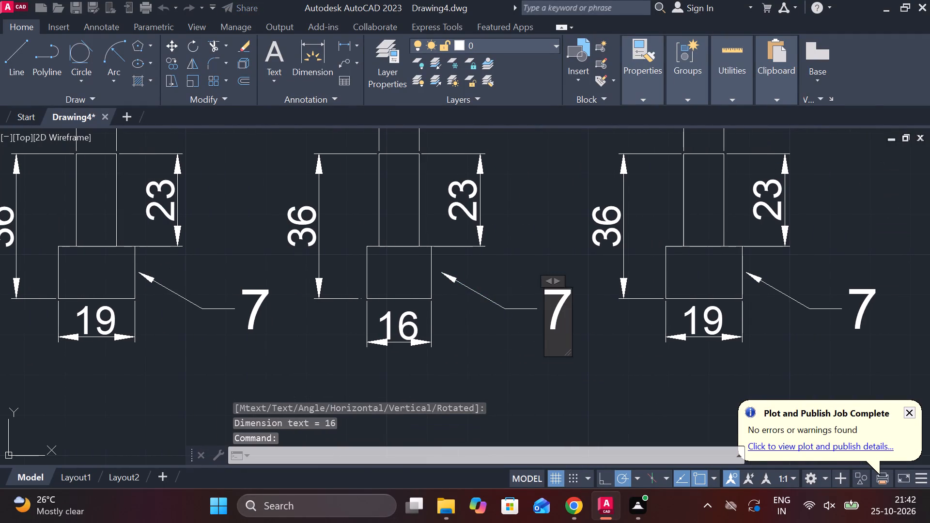
key(Right)
key(BackSpace)
key(8)
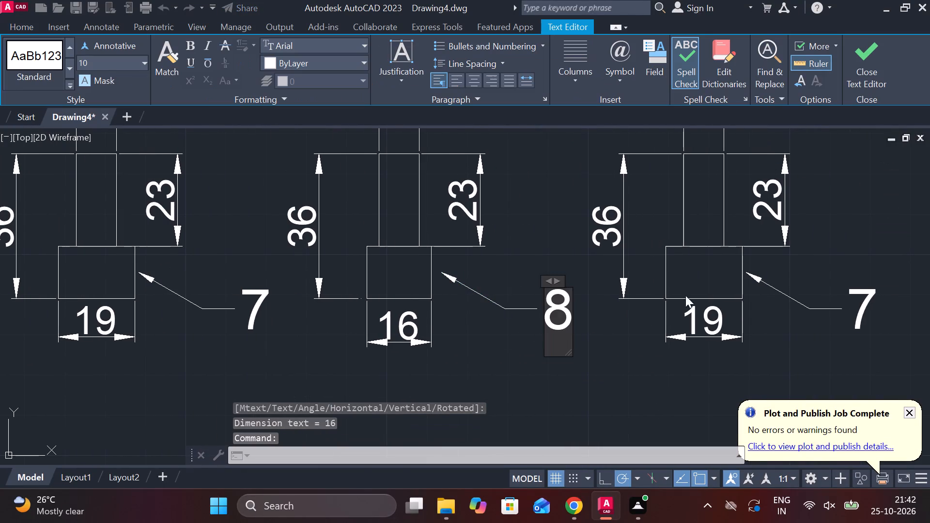
click(851, 60)
Erase the 19 base width dimension below the second part 7 copy.
middle_drag(699, 213, 575, 221)
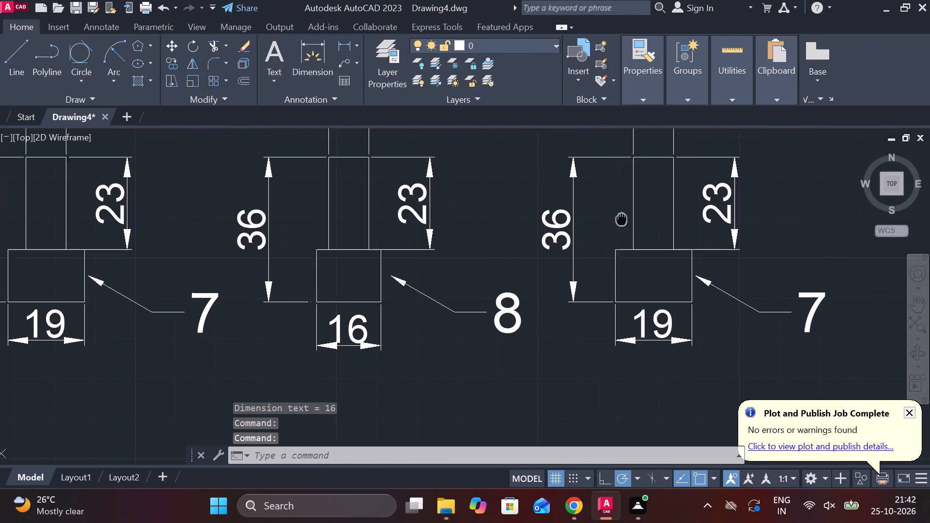
middle_drag(575, 221, 476, 237)
click(468, 343)
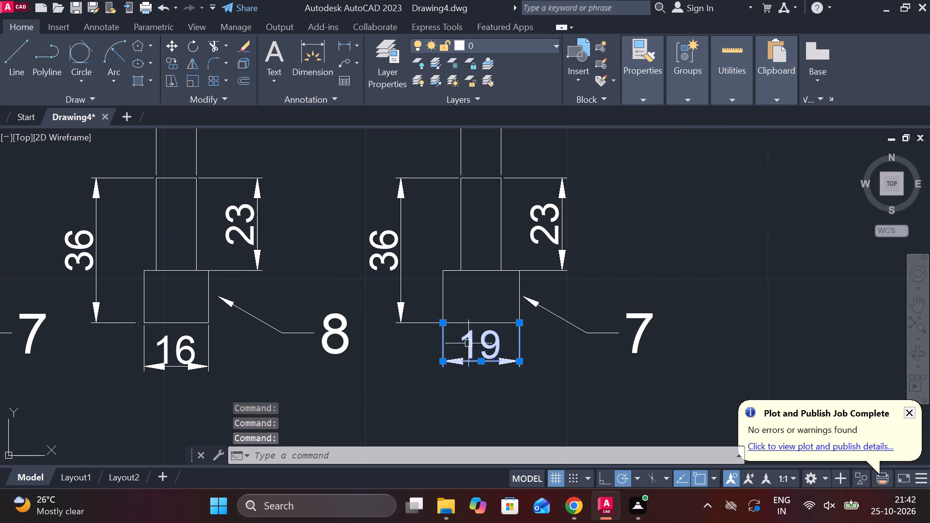
text(E)
key(space)
Change the second part 7 copy's leader number to 9.
double_click(643, 318)
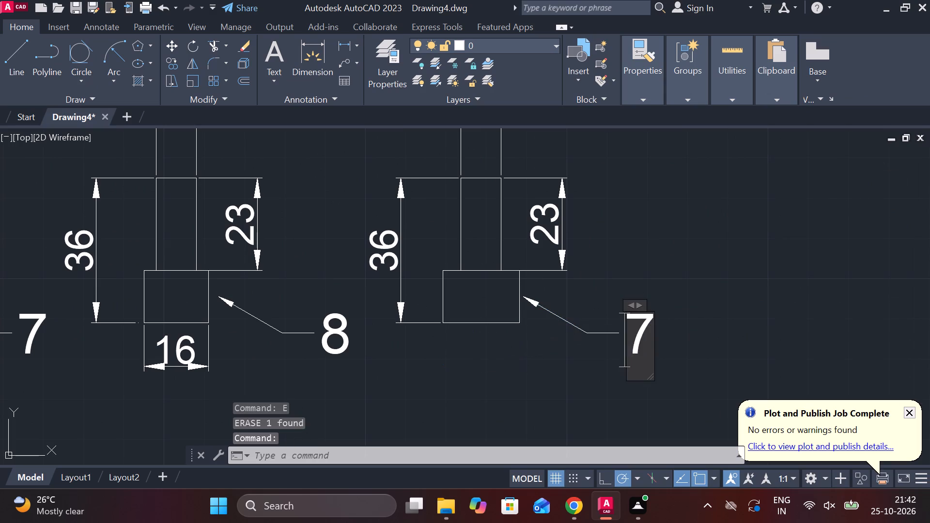
key(Right)
key(BackSpace)
key(9)
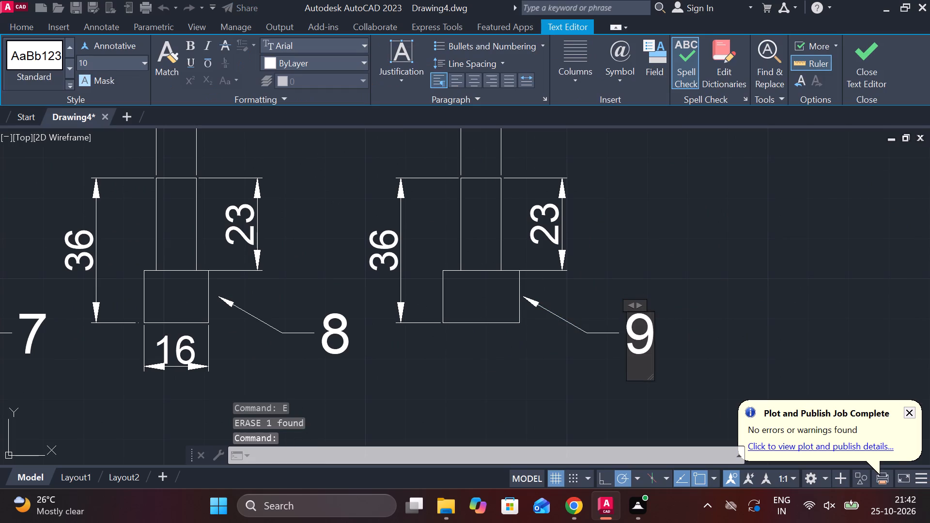
click(869, 88)
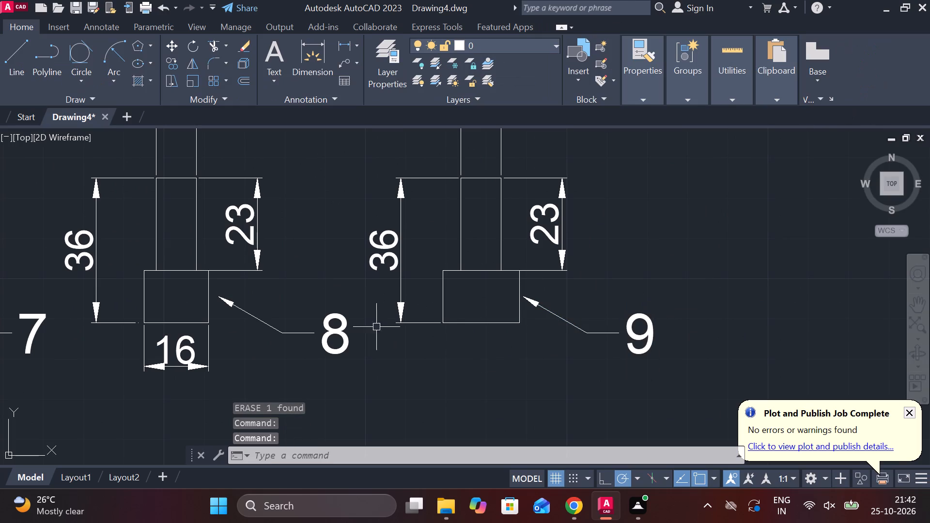
Offset both vertical side edges of part 9's base inward by 3.
scroll(456, 316, up, 1)
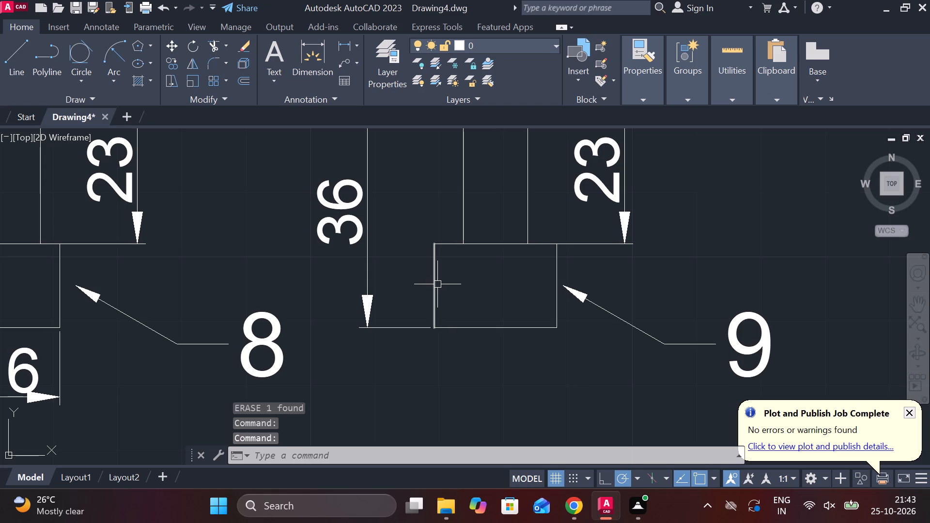
click(436, 283)
key(o)
key(Return)
key(Return)
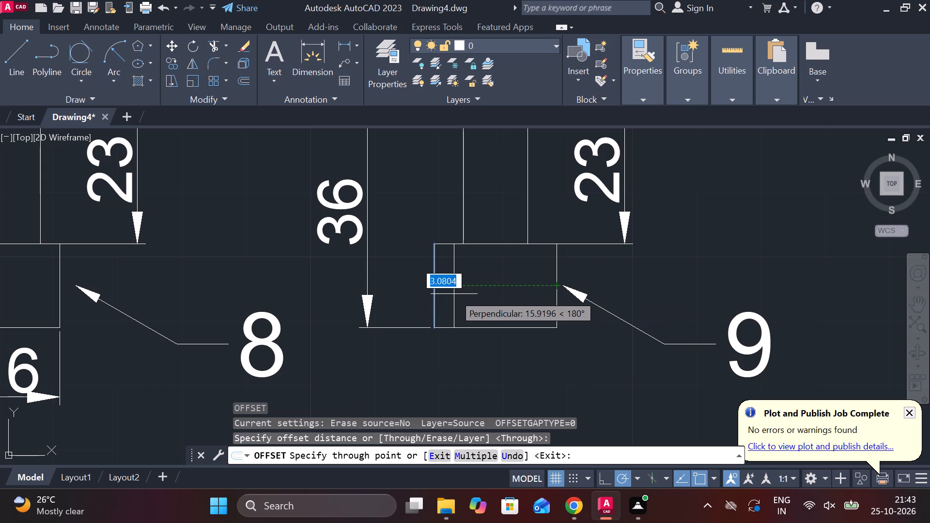
text(3)
key(space)
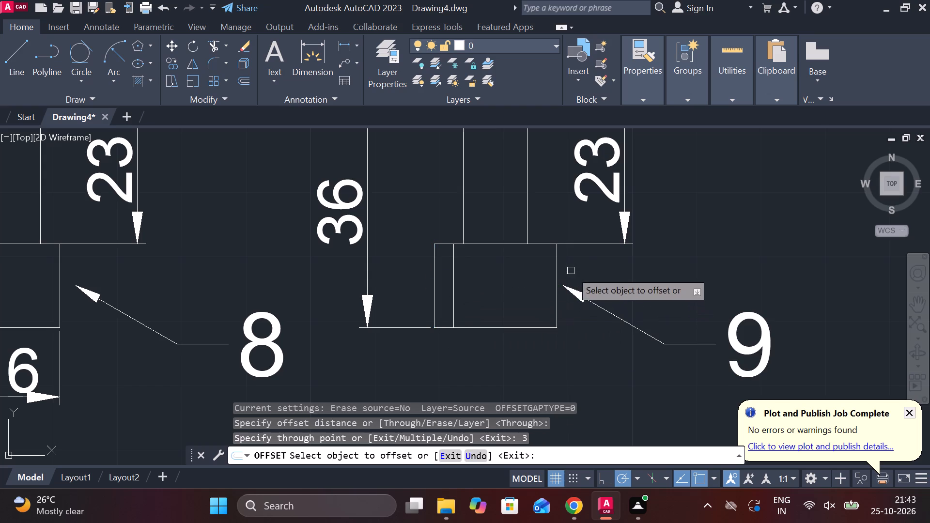
click(557, 265)
text(3)
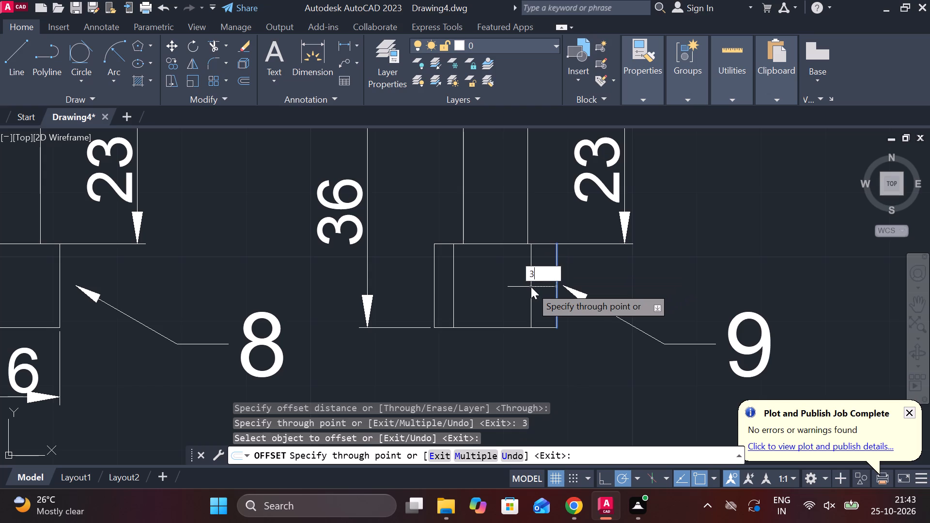
key(space)
key(Escape)
Trim away the old outer side edges and leftover top and bottom line ends on part 9's base.
text(TR)
key(space)
click(555, 257)
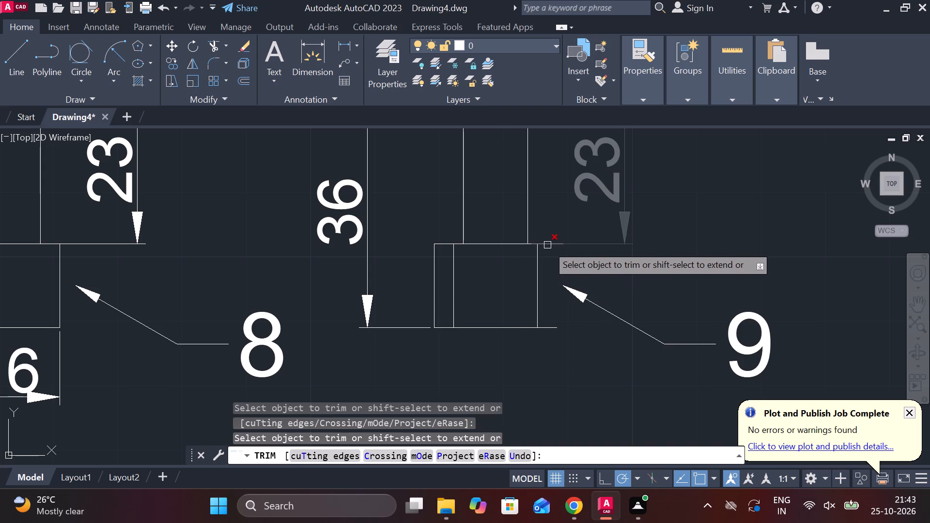
click(548, 328)
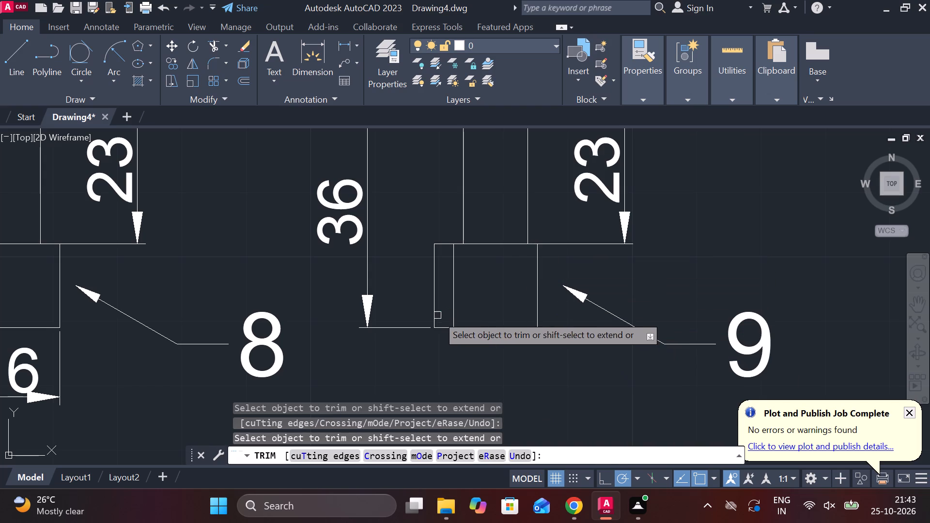
click(436, 300)
click(443, 246)
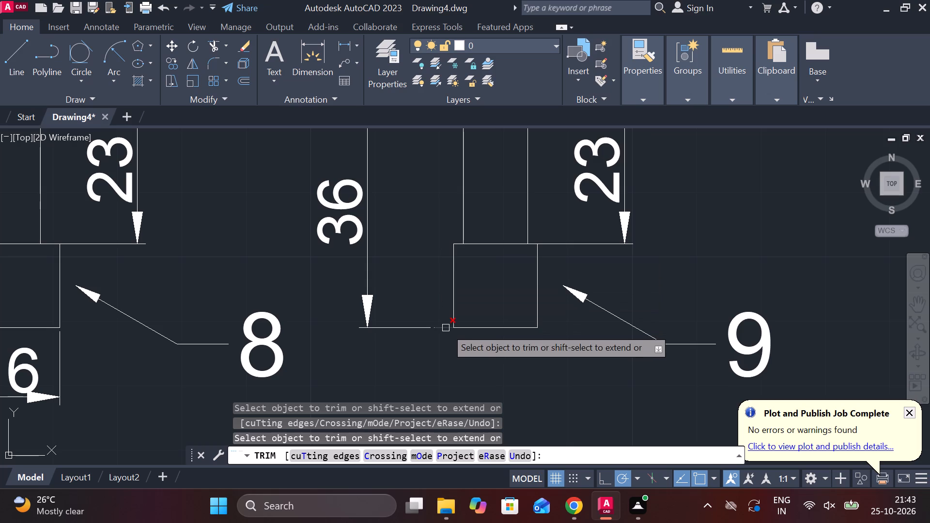
click(446, 328)
key(Escape)
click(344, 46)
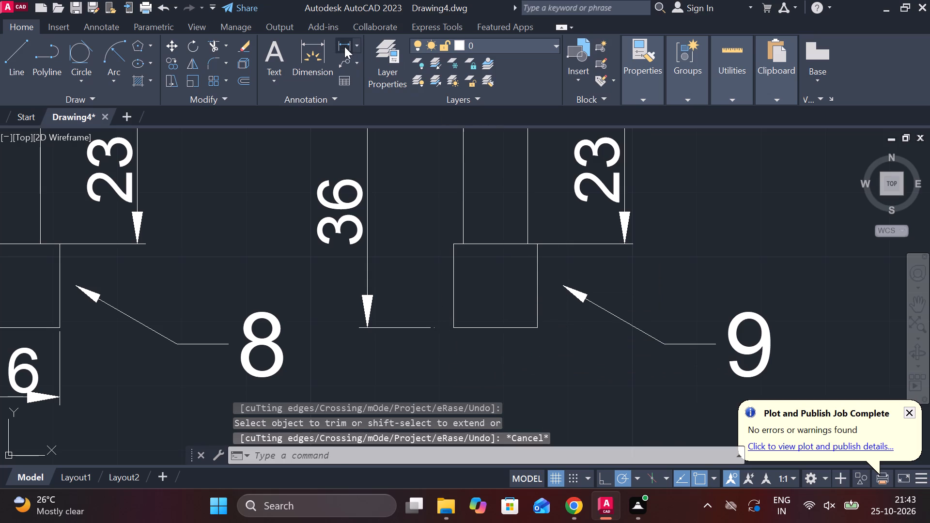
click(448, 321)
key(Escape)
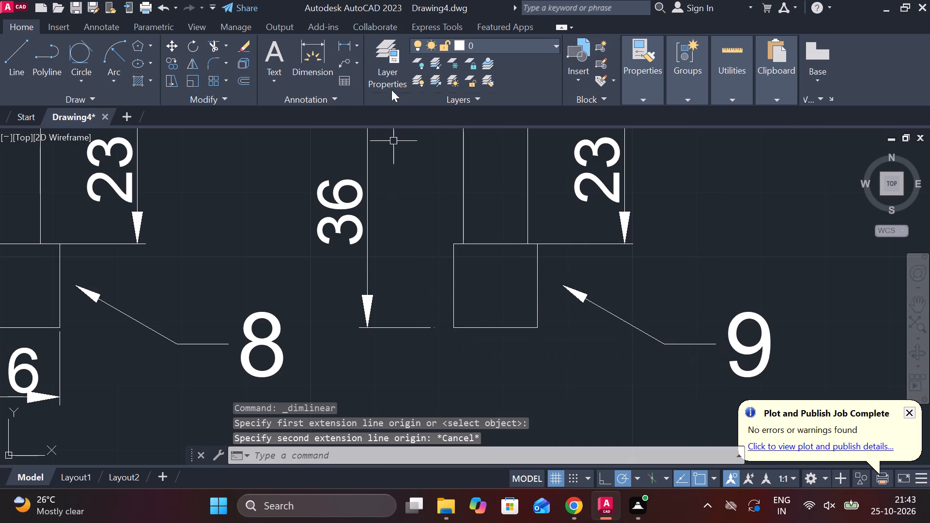
Add a horizontal linear dimension for the narrowed base width below part 9.
click(345, 44)
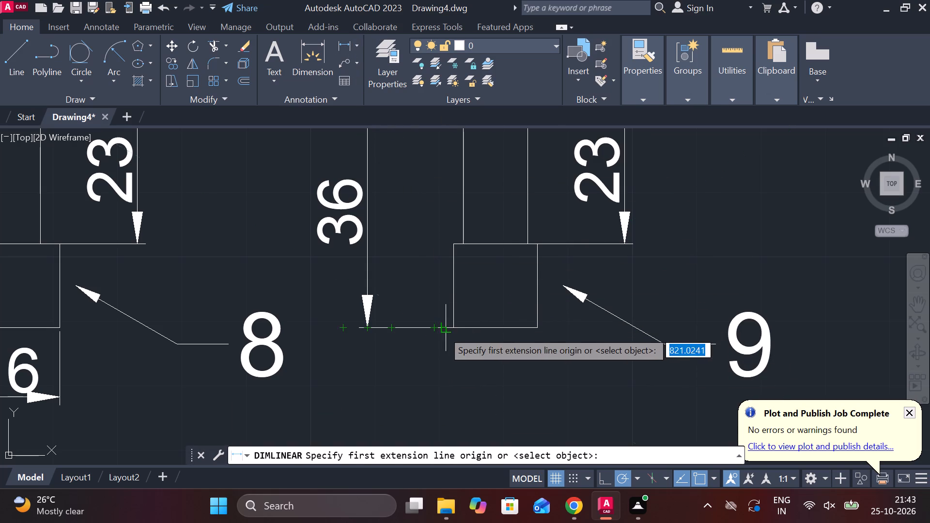
click(458, 327)
click(539, 328)
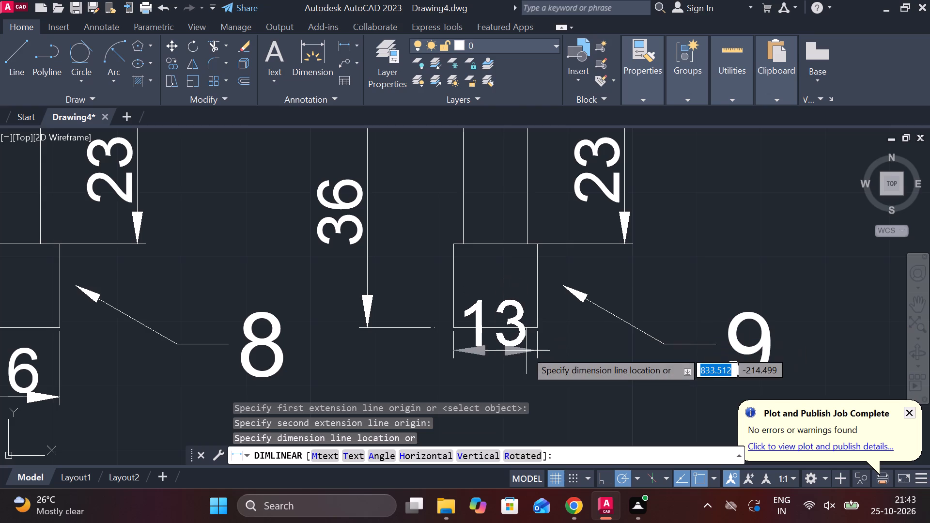
middle_drag(526, 351, 510, 307)
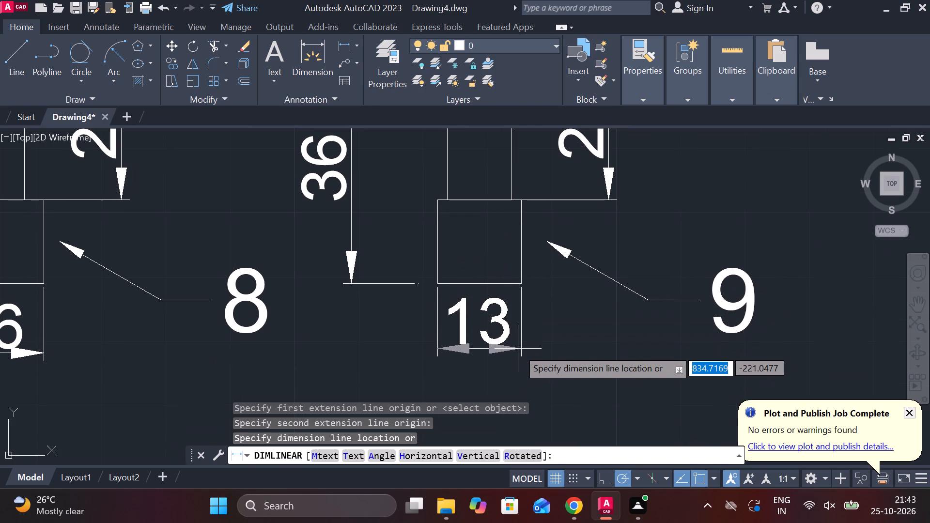
click(517, 359)
Add a diameter symbol before the 10 stem width dimensions at the top of parts 6 and 7.
scroll(546, 357, down, 3)
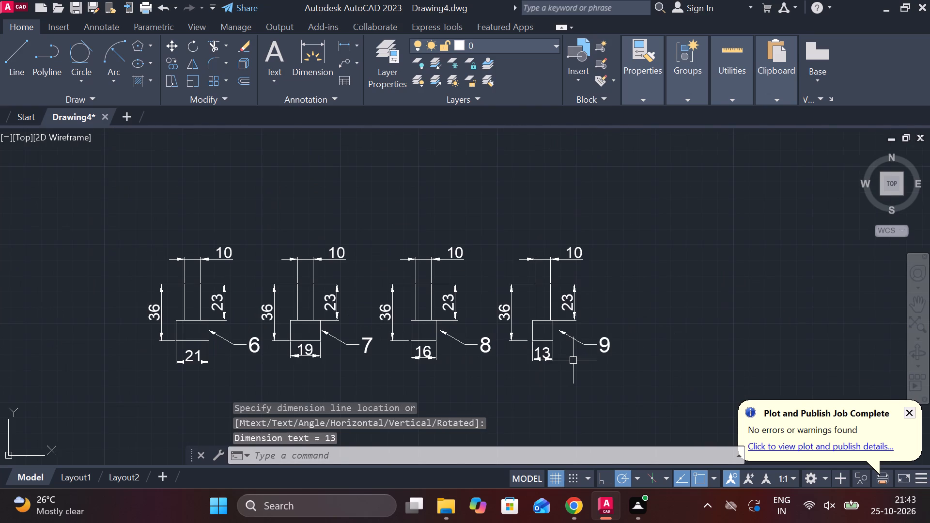
scroll(584, 362, down, 1)
middle_drag(568, 386, 561, 345)
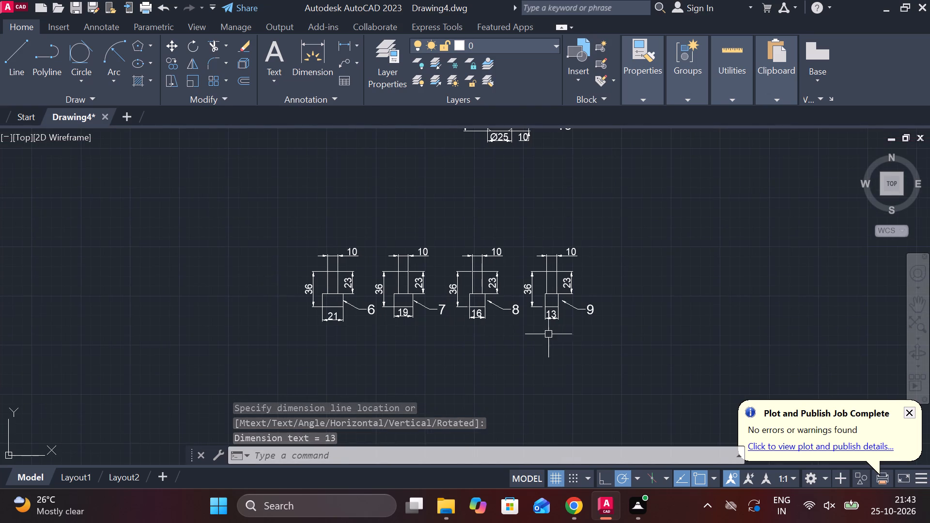
scroll(401, 240, up, 2)
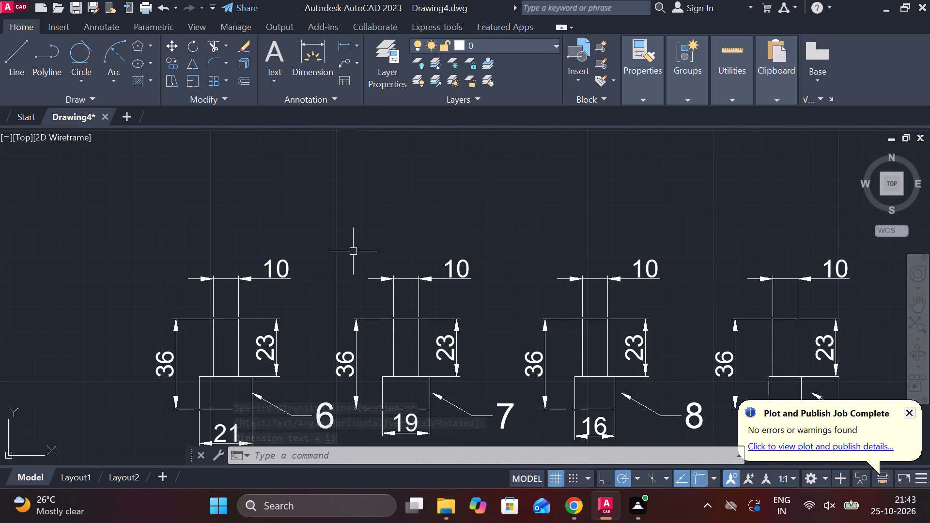
double_click(273, 262)
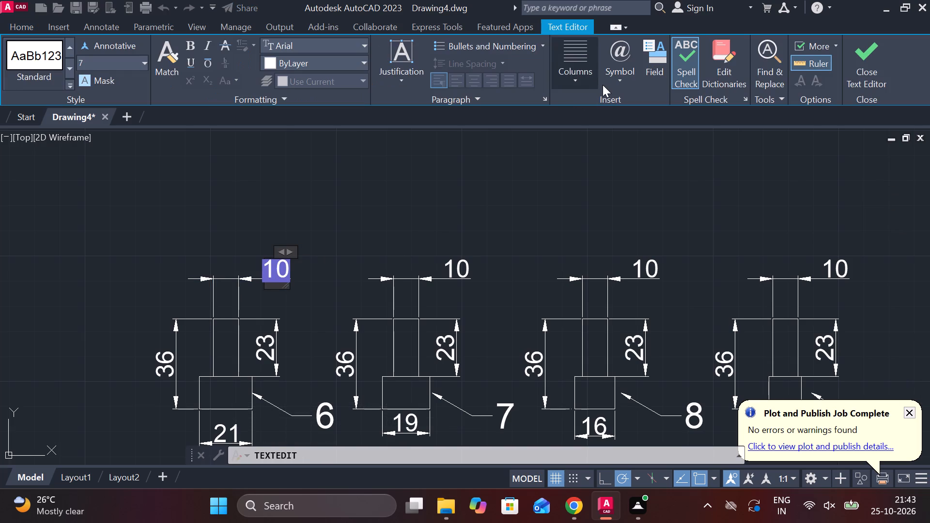
click(616, 83)
click(637, 138)
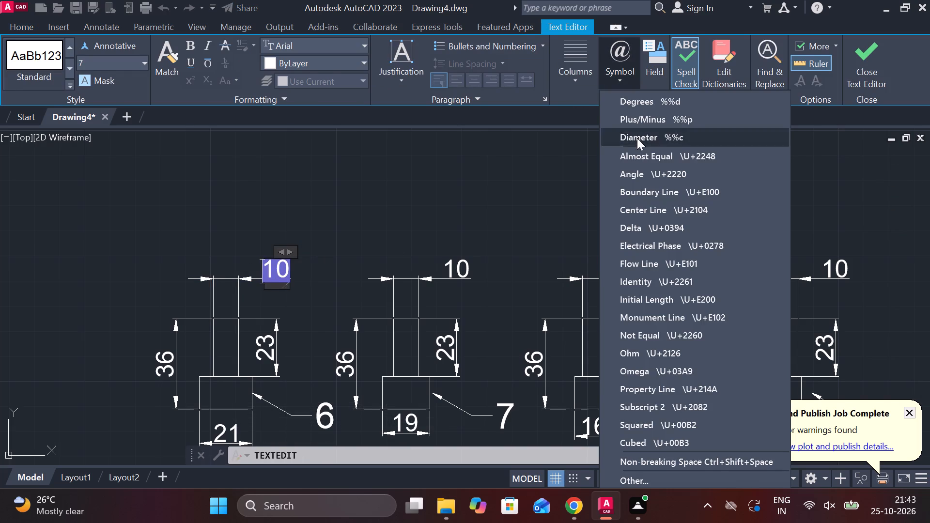
click(852, 84)
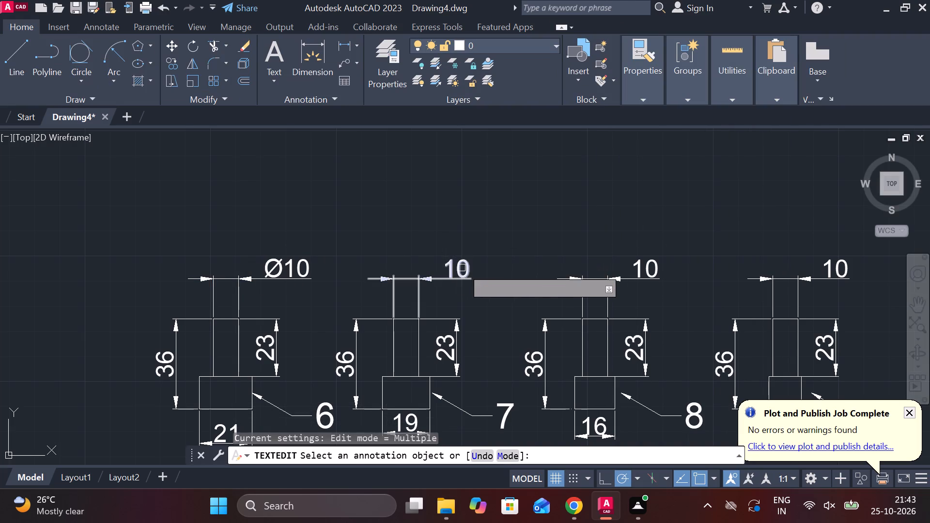
double_click(462, 268)
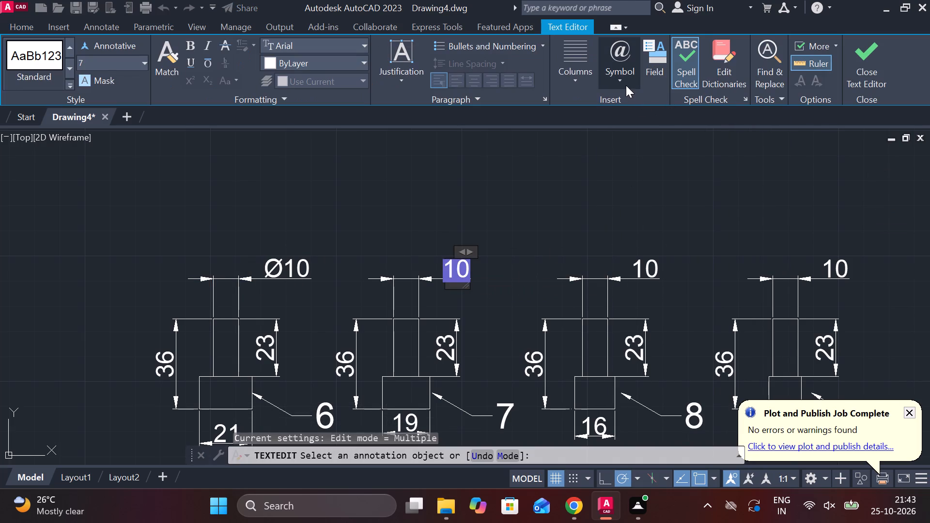
click(625, 85)
click(646, 134)
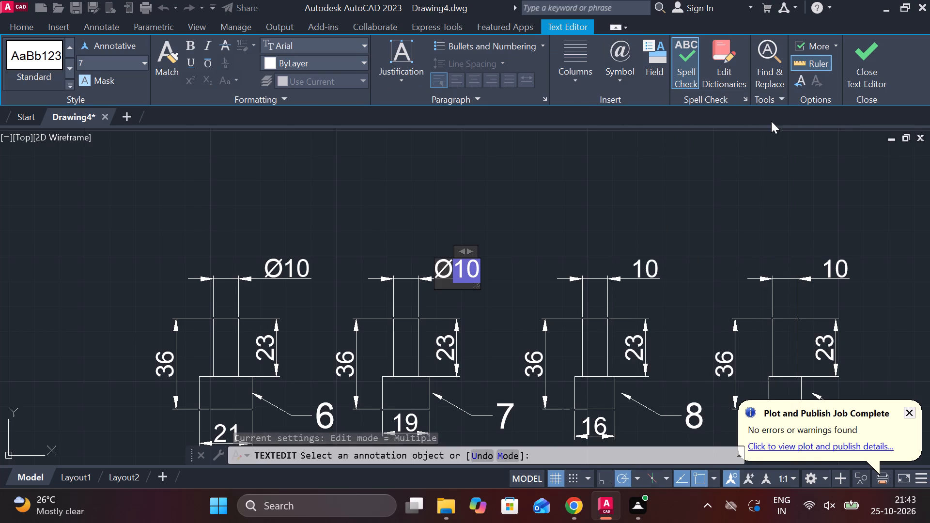
click(857, 65)
Add a diameter symbol before the 10 stem width dimensions at the top of parts 8 and 9.
triple_click(641, 276)
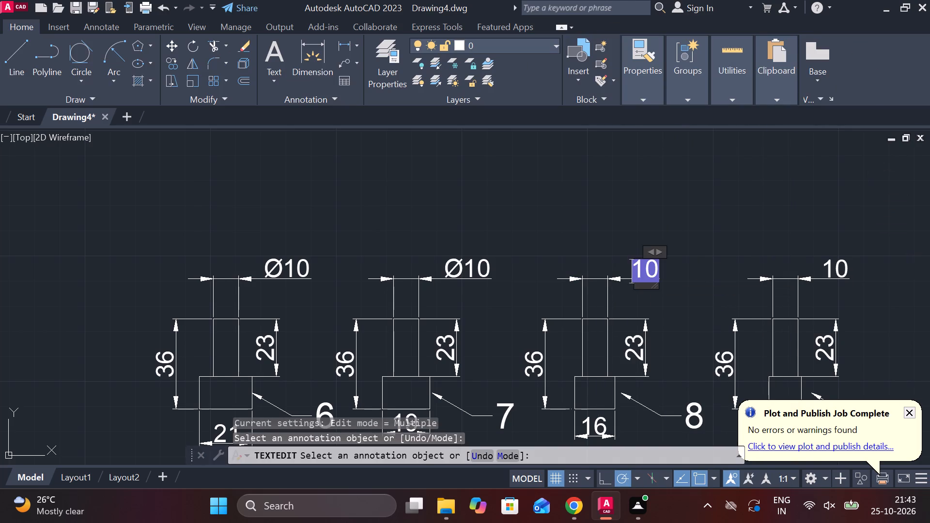
click(630, 76)
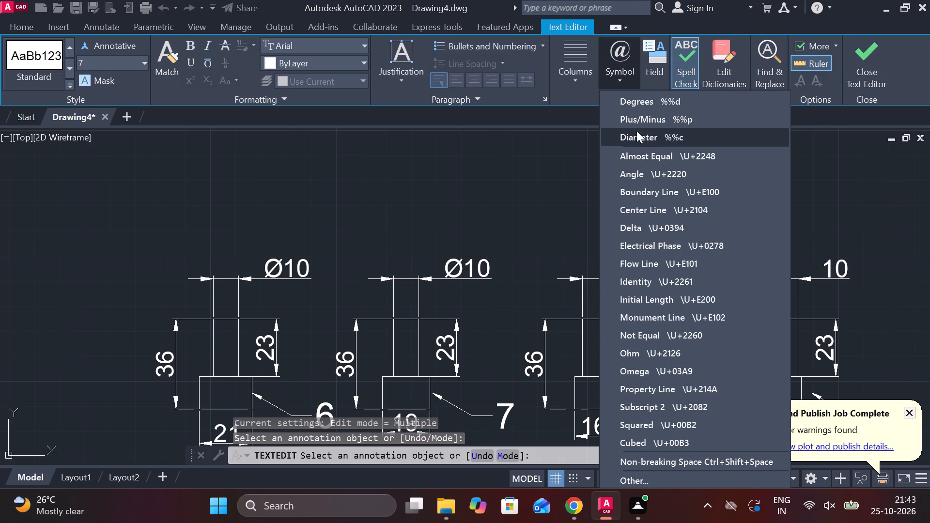
click(636, 131)
click(858, 77)
middle_drag(746, 247, 610, 230)
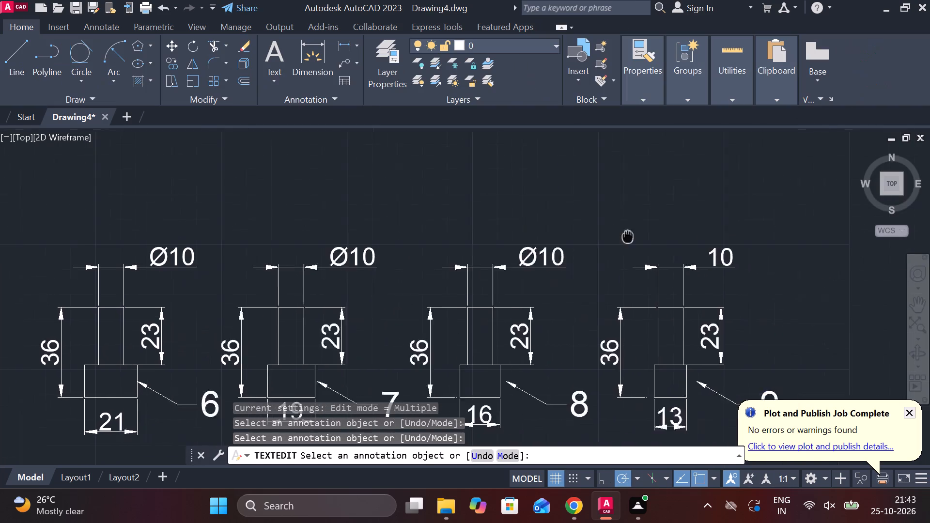
double_click(712, 253)
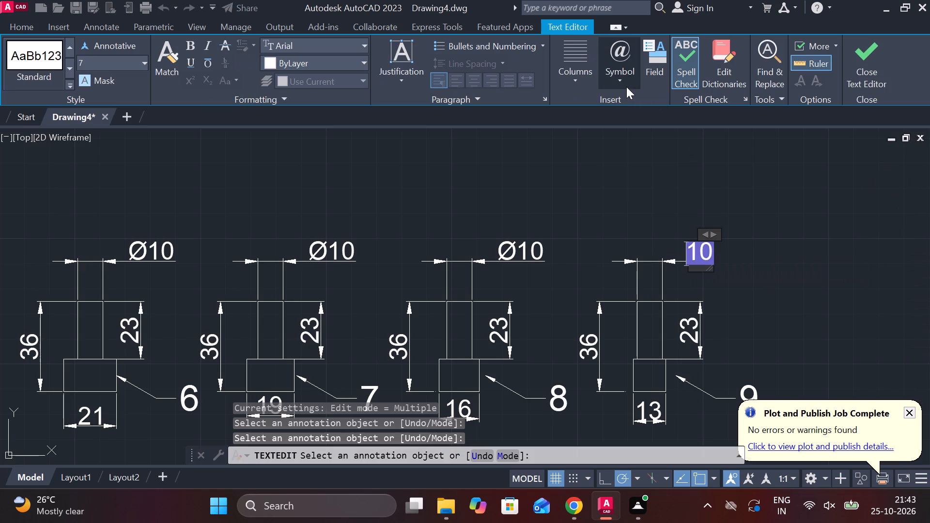
click(625, 85)
click(668, 142)
click(852, 80)
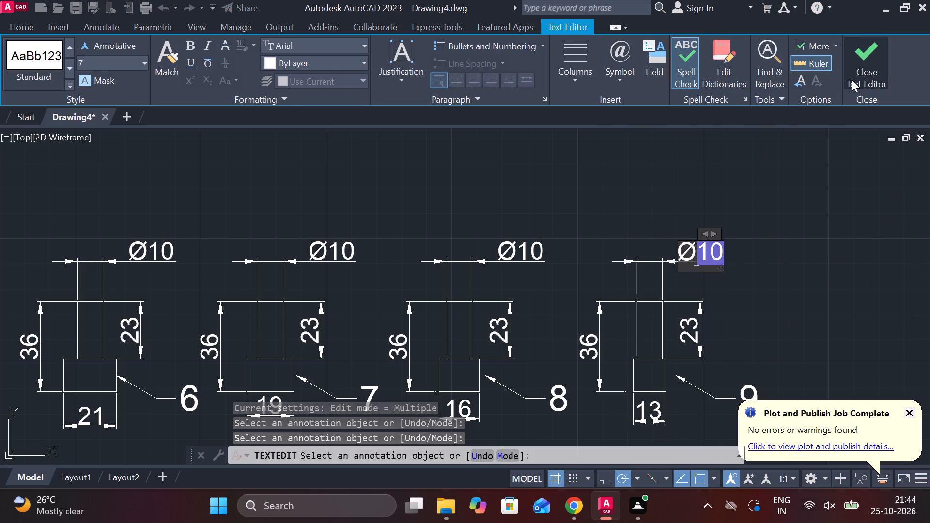
middle_drag(783, 270, 819, 194)
middle_drag(442, 375, 474, 359)
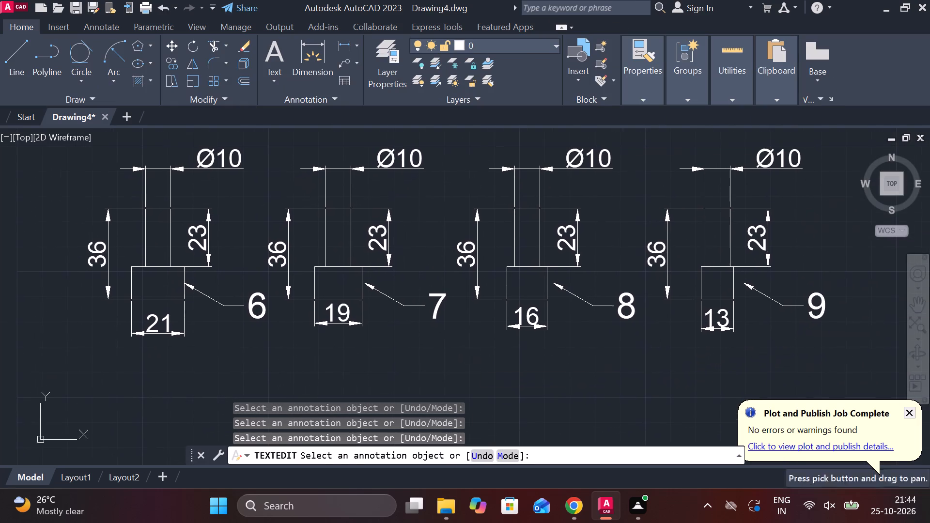
scroll(417, 323, up, 1)
key(Escape)
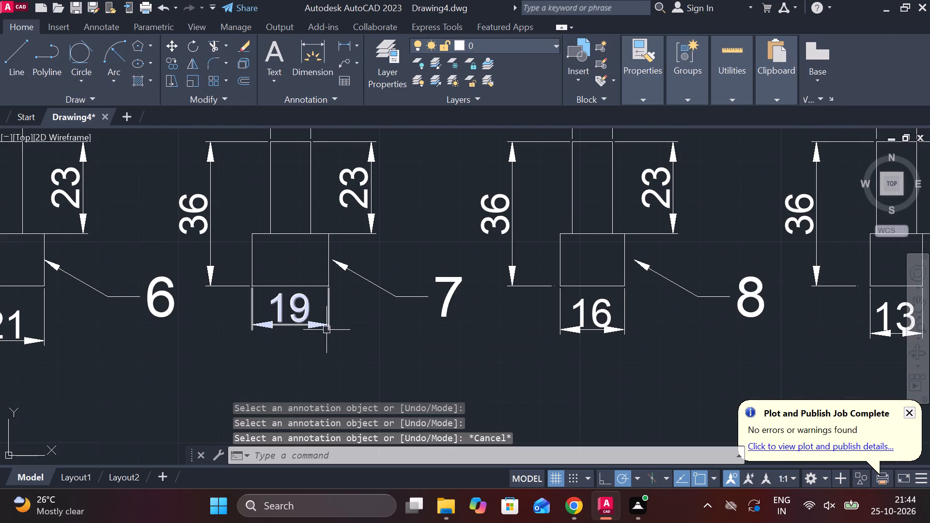
Add a diameter symbol before the 19 and 16 base width dimensions below parts 7 and 8.
middle_drag(366, 335, 372, 336)
double_click(303, 314)
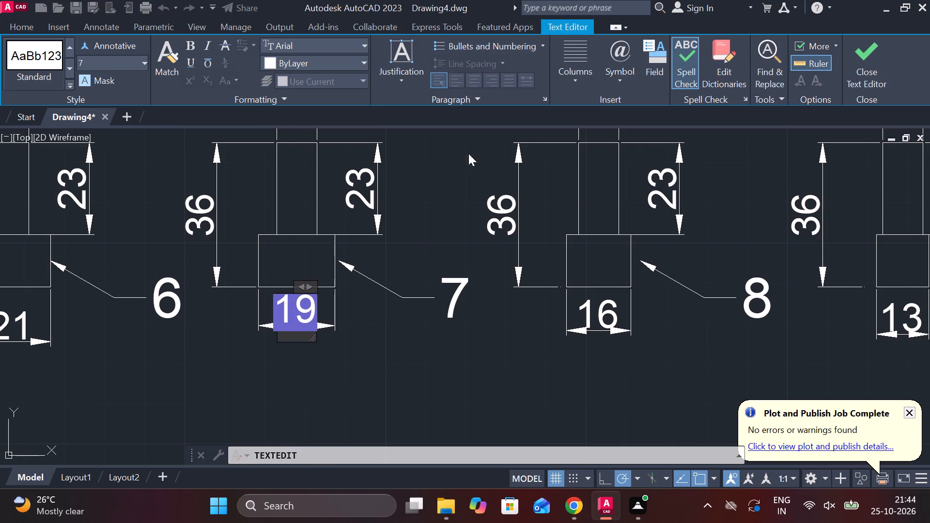
click(617, 80)
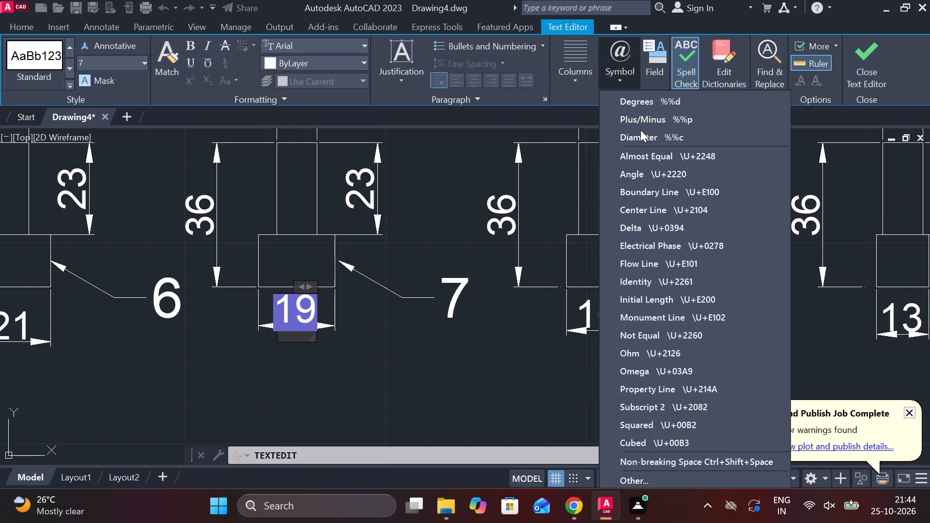
click(640, 133)
click(850, 61)
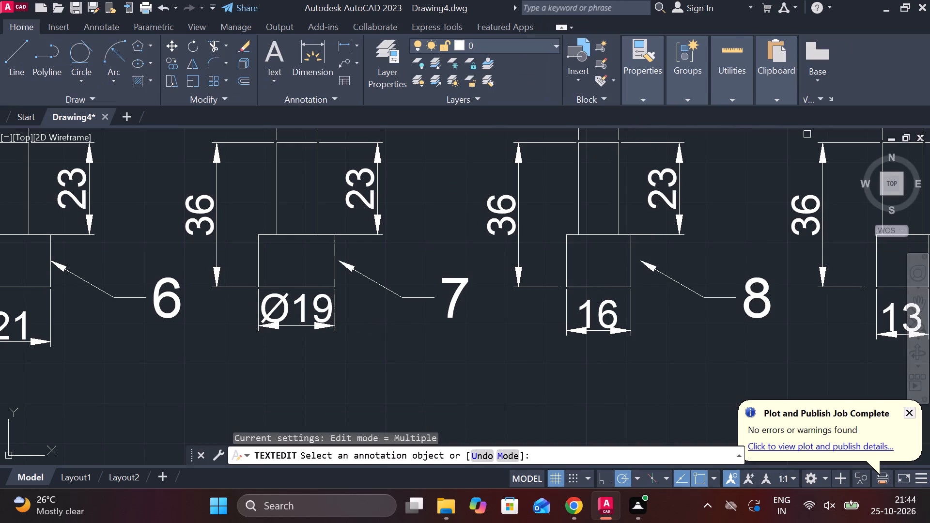
double_click(600, 323)
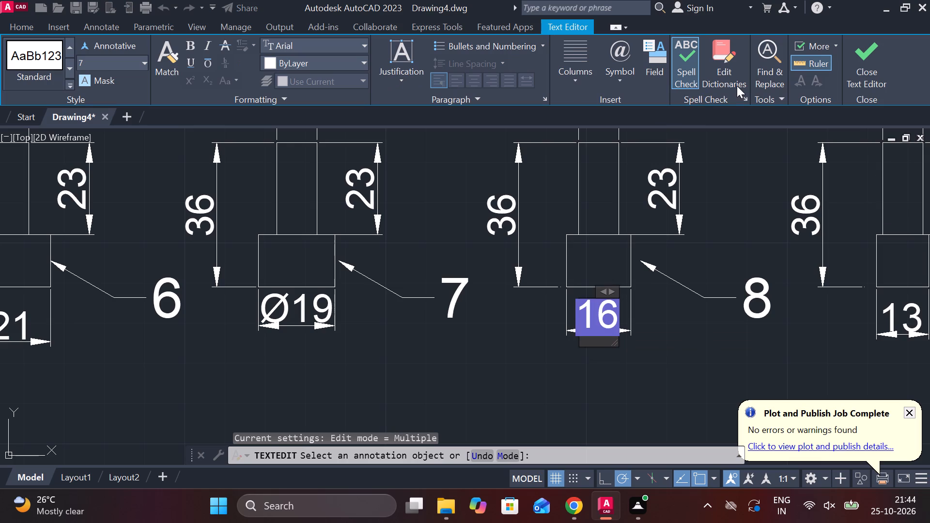
click(626, 79)
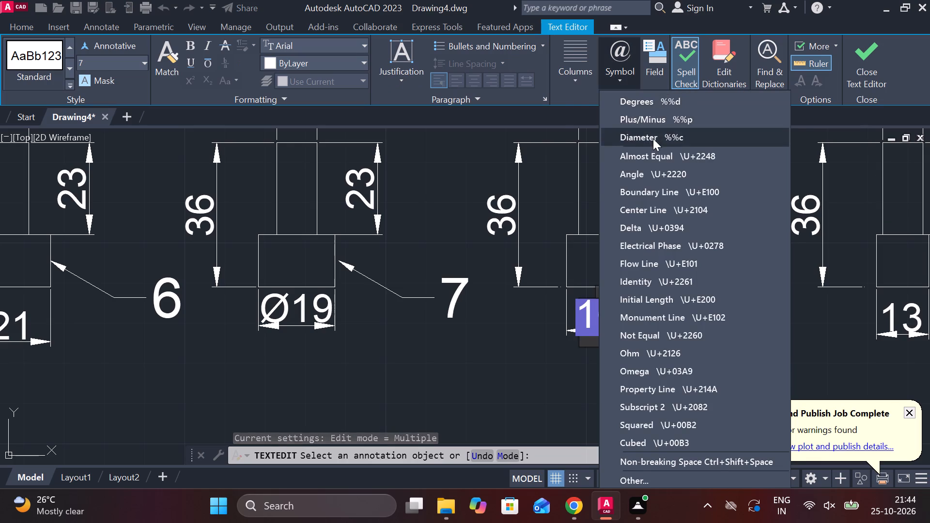
click(653, 138)
click(860, 66)
middle_drag(734, 338, 611, 323)
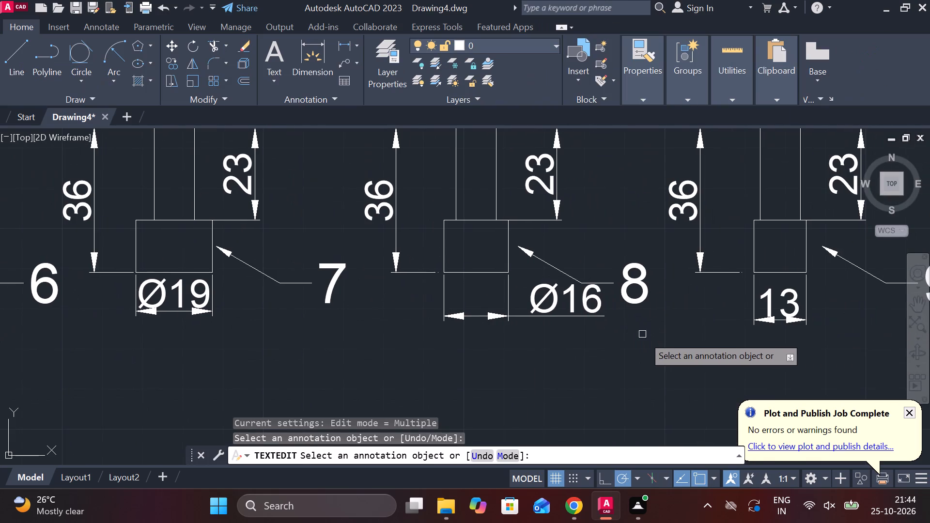
key(Escape)
Move part 8's Ø16 dimension slightly farther below the base, clear of its number leader.
click(553, 312)
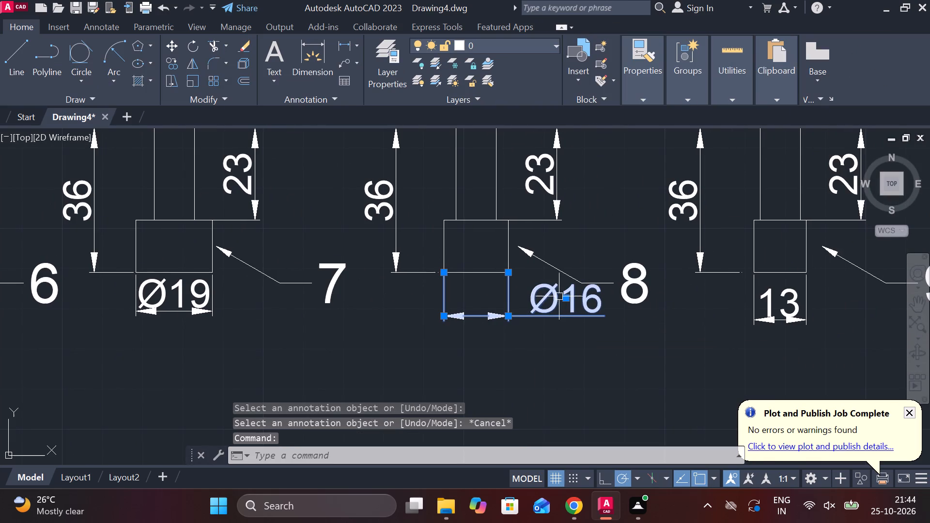
click(567, 298)
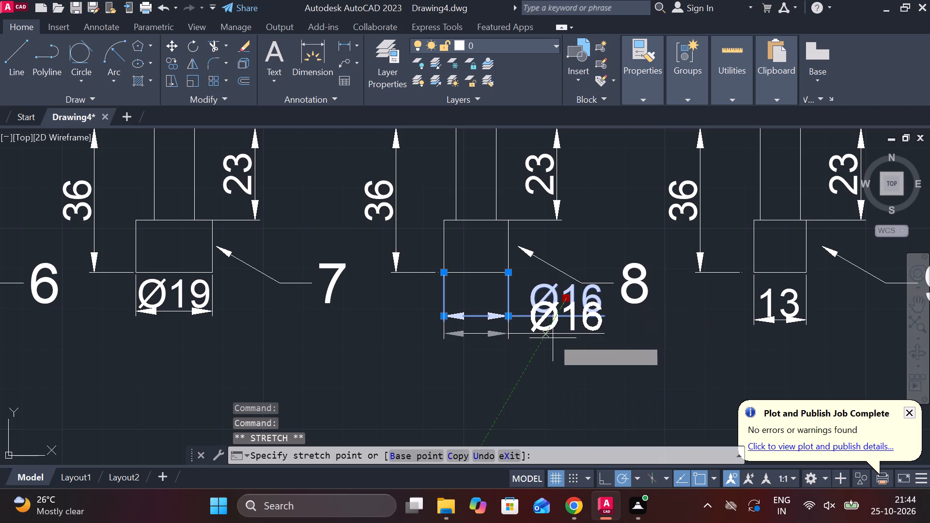
click(553, 338)
key(Escape)
Add a diameter symbol before the 13 base width dimension below part 9.
middle_drag(639, 337, 451, 330)
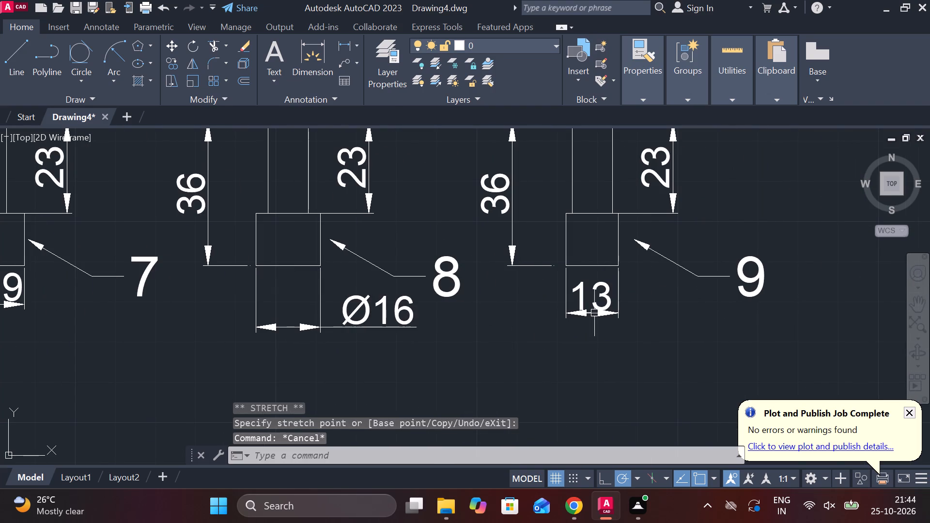
double_click(601, 308)
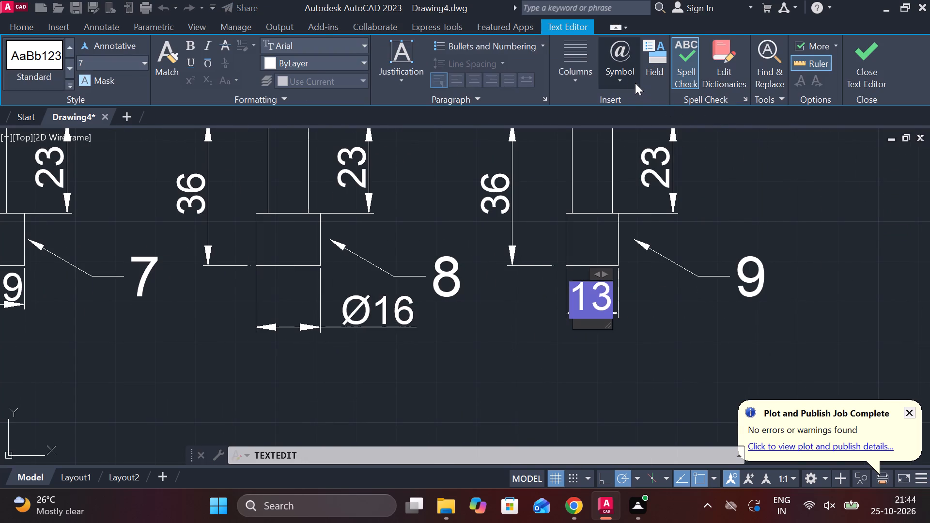
click(623, 77)
click(666, 134)
click(844, 66)
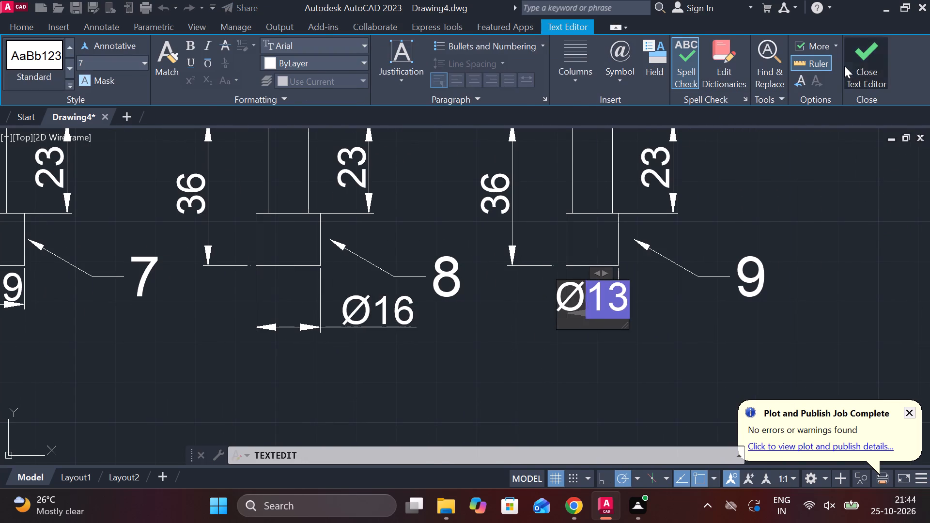
key(Escape)
Move part 9's Ø13 dimension slightly farther below the base, clear of its number leader.
click(666, 308)
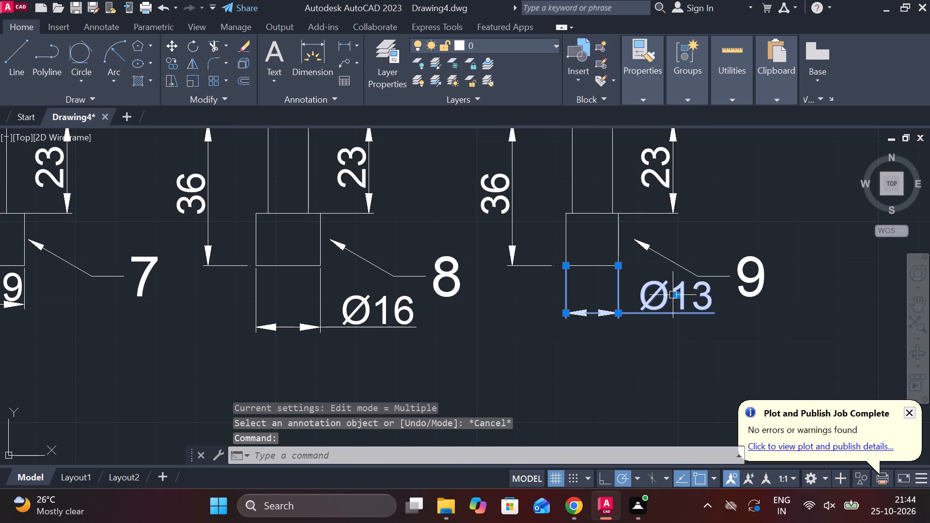
click(678, 298)
click(679, 336)
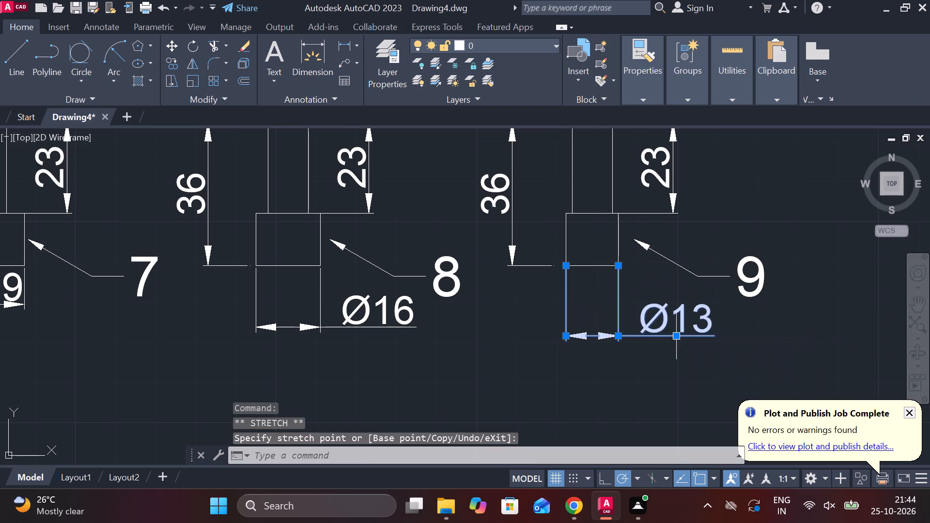
key(Escape)
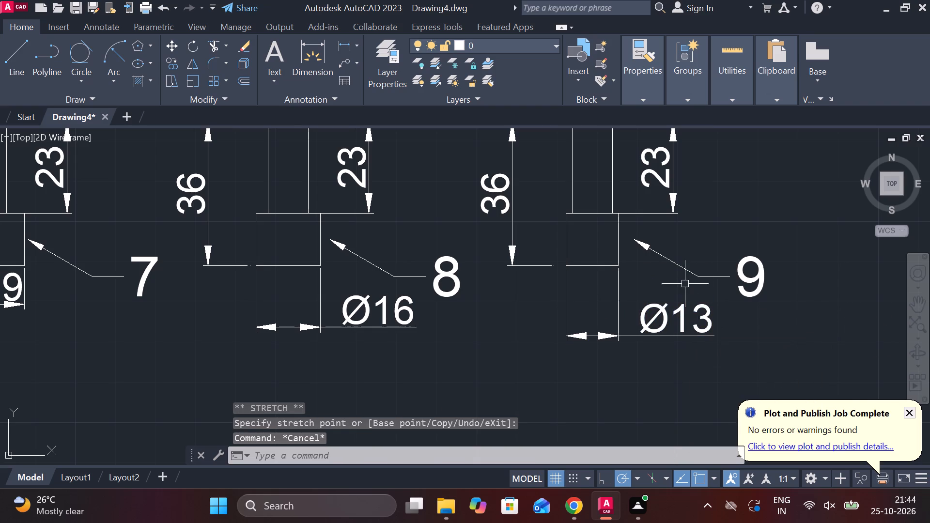
Stretch the leader arrow tips of numbers 9, 8 and 7 onto the right side edges of their bases.
click(640, 245)
scroll(640, 245, up, 3)
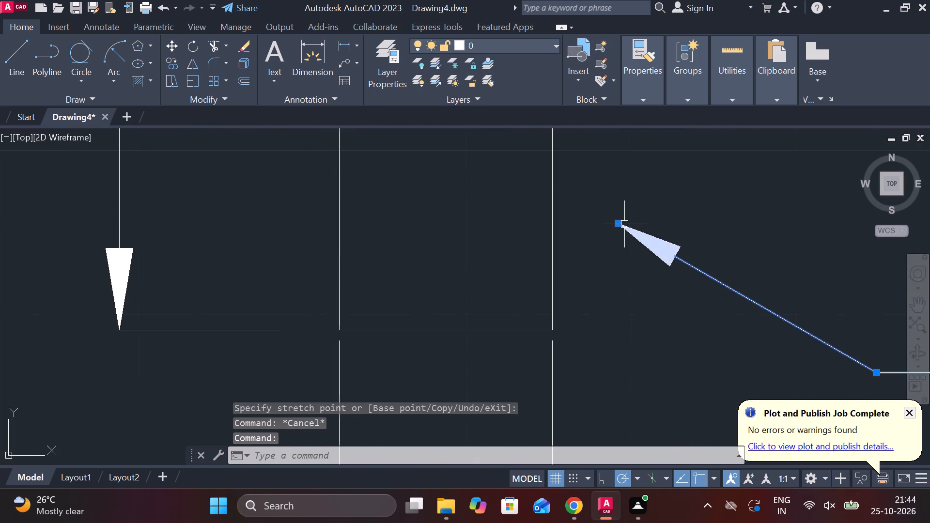
click(618, 224)
click(553, 191)
scroll(619, 239, down, 2)
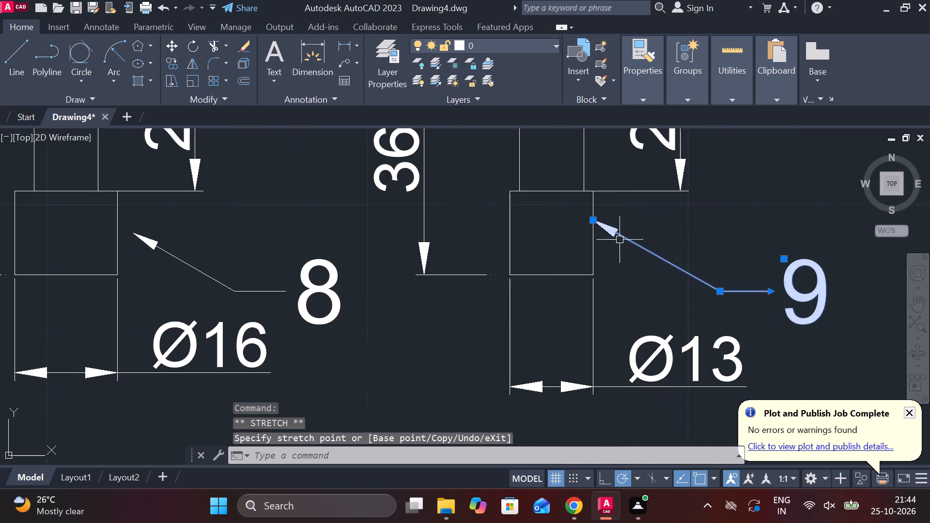
middle_drag(465, 254, 625, 268)
click(302, 257)
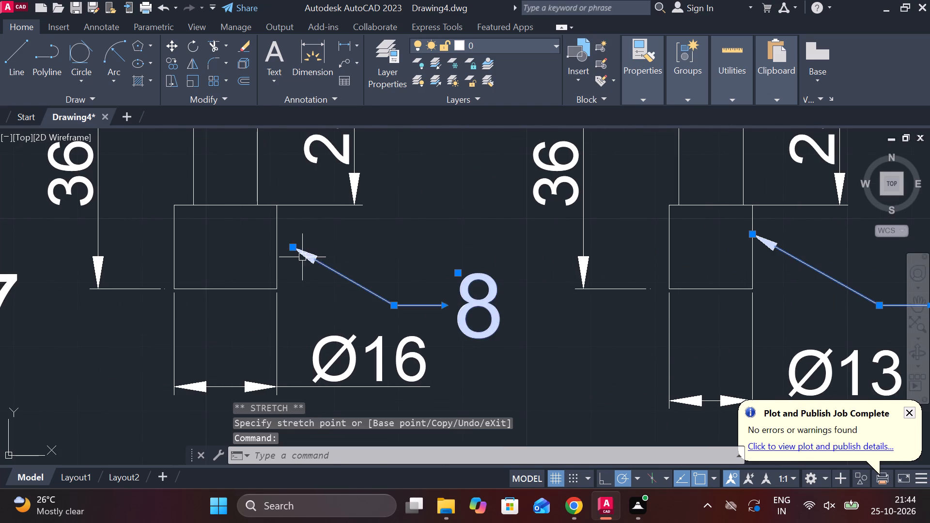
click(293, 248)
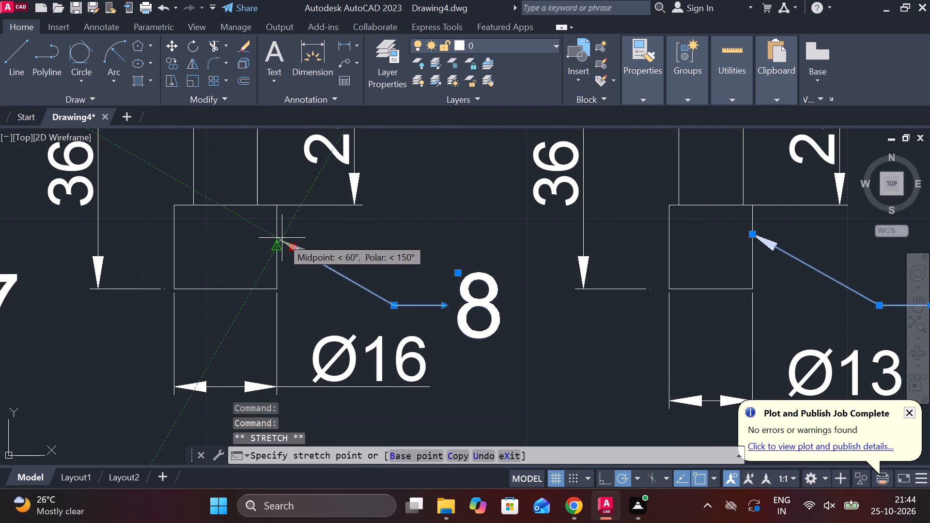
click(282, 238)
scroll(480, 283, down, 2)
middle_drag(505, 313, 621, 327)
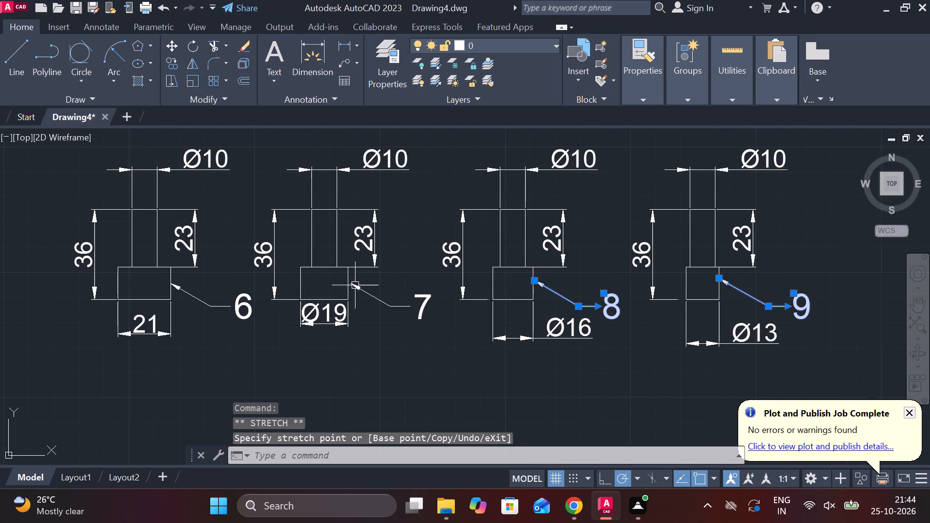
scroll(348, 293, up, 2)
click(367, 279)
click(353, 270)
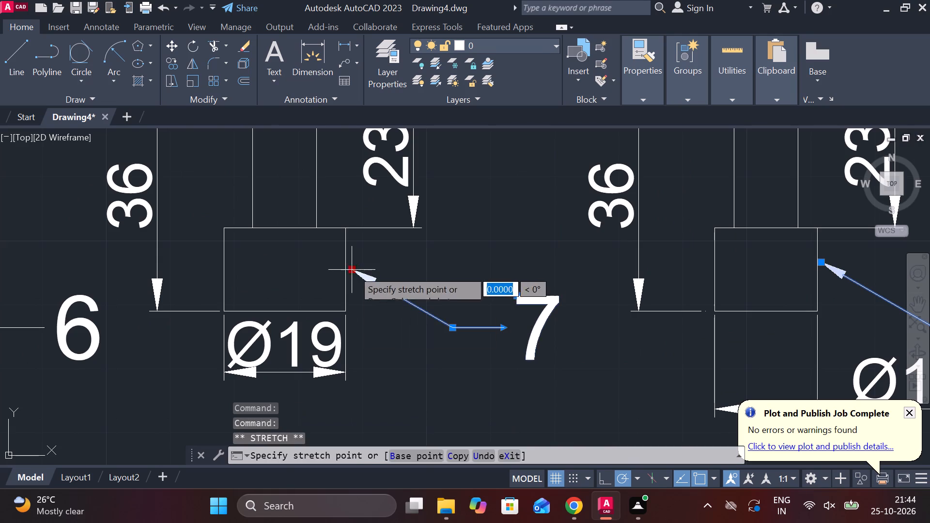
click(345, 262)
key(Escape)
Move part 7's Ø19 dimension farther below the base, with its text outside the right extension line.
middle_drag(473, 354, 551, 309)
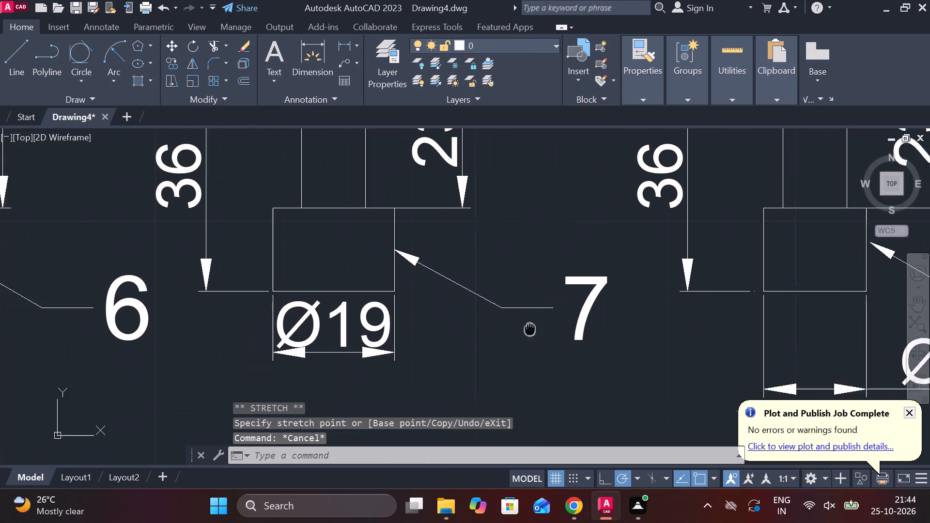
middle_drag(551, 309, 560, 297)
click(400, 299)
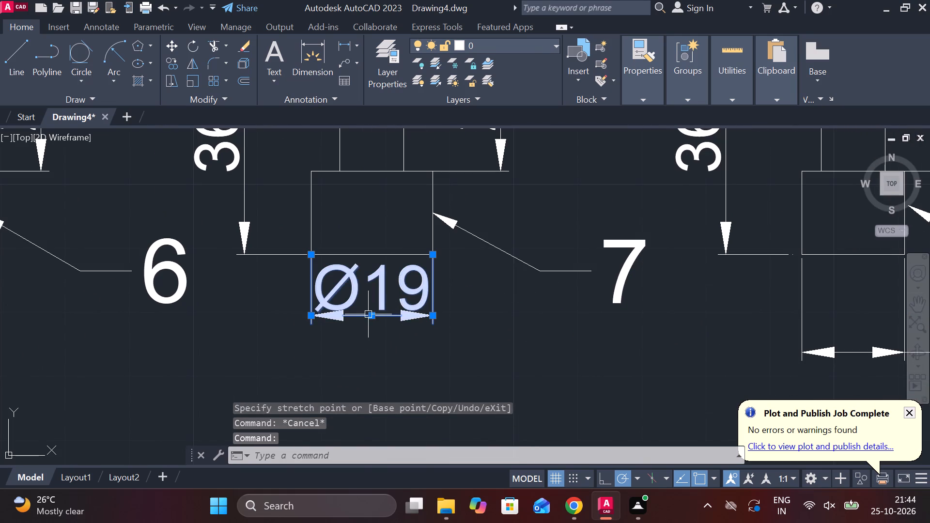
click(370, 314)
click(470, 343)
scroll(510, 340, down, 2)
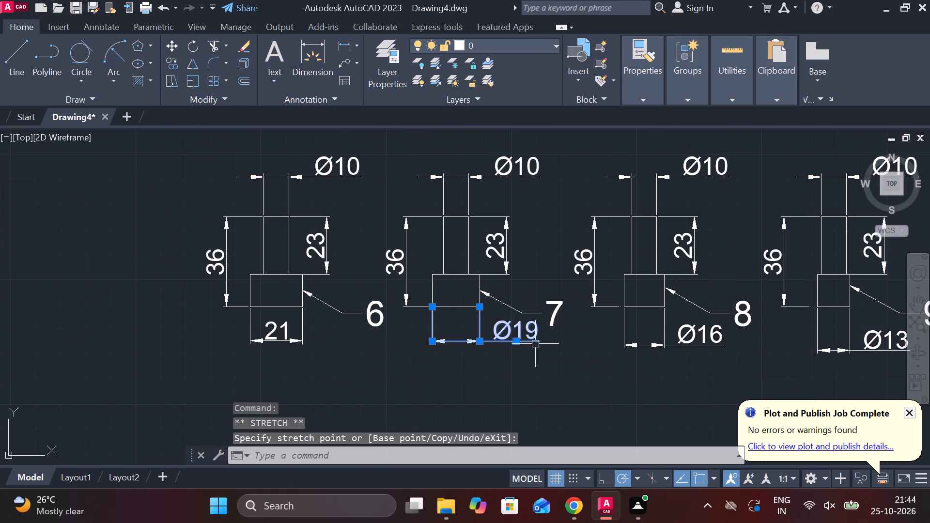
key(Escape)
Add a diameter symbol before the 21 base width dimension below part 6.
middle_drag(319, 360, 327, 360)
double_click(284, 326)
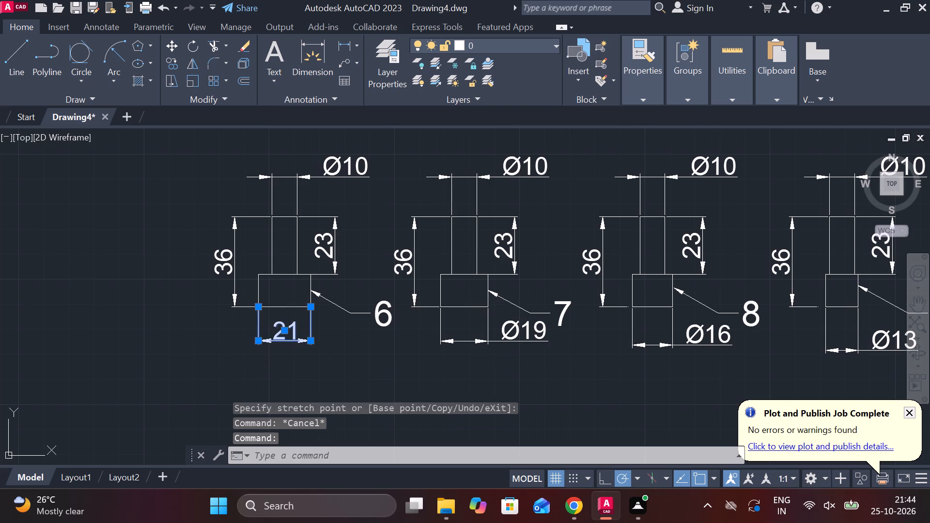
click(620, 85)
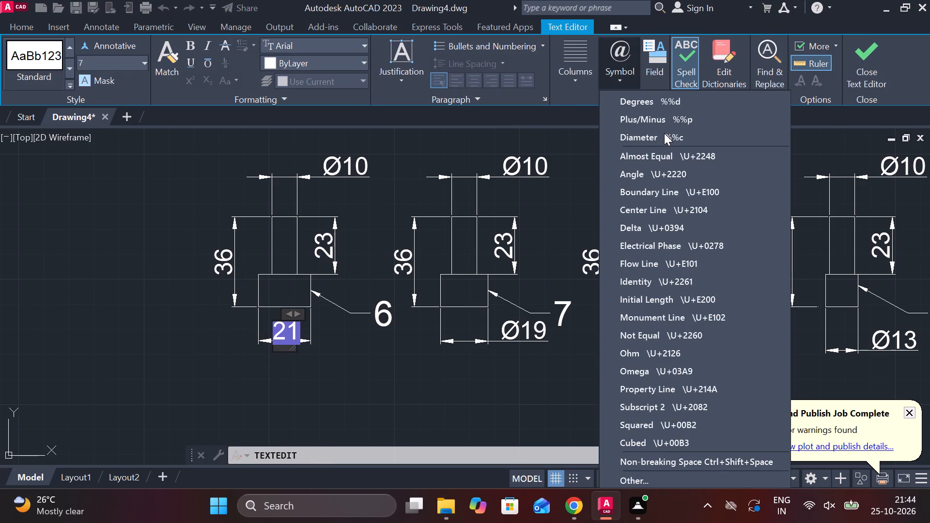
click(664, 133)
click(876, 63)
click(298, 328)
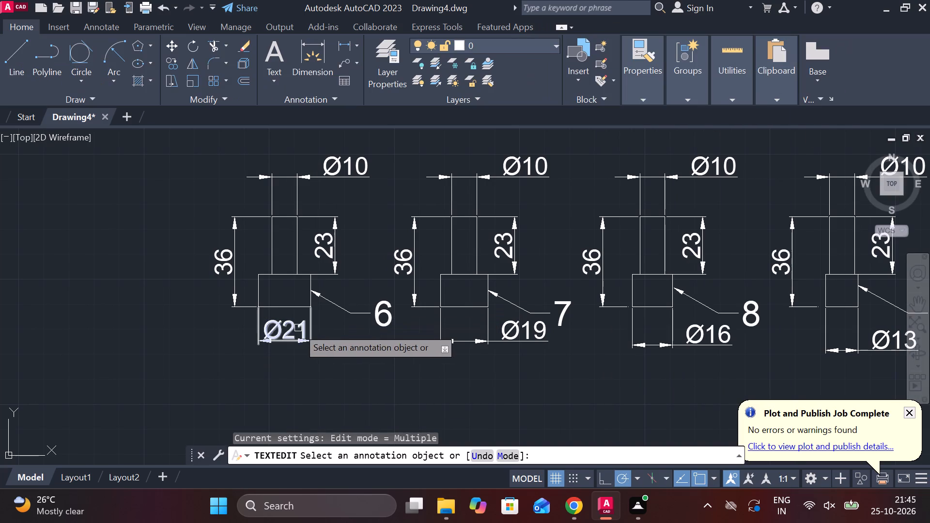
key(Escape)
click(279, 337)
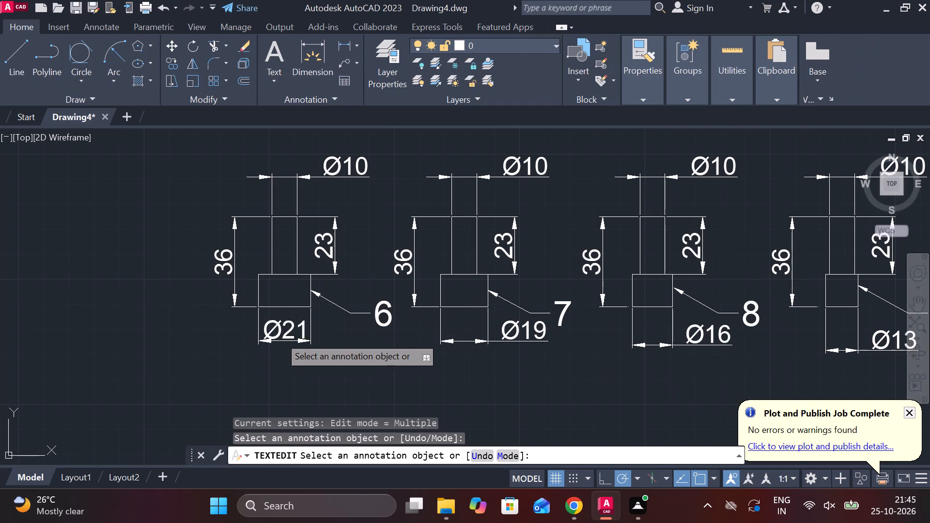
scroll(283, 340, up, 2)
key(Escape)
key(Escape)
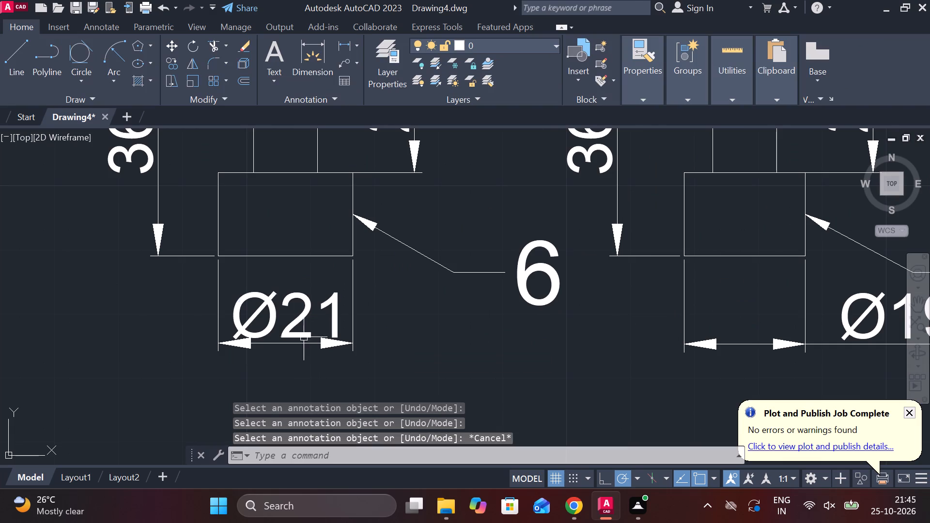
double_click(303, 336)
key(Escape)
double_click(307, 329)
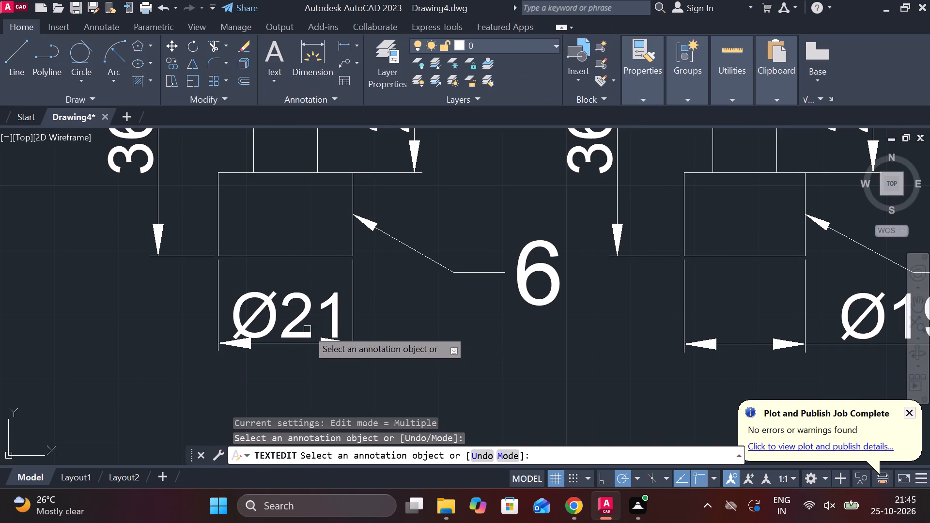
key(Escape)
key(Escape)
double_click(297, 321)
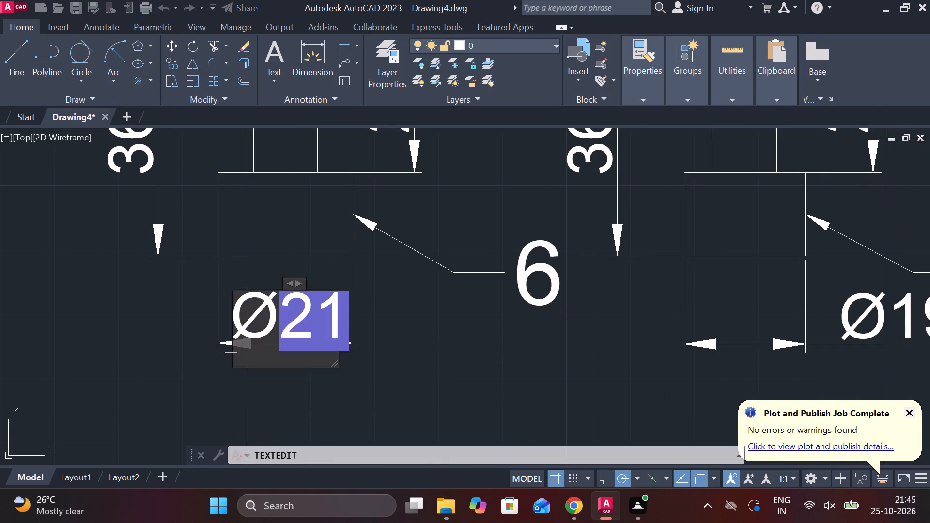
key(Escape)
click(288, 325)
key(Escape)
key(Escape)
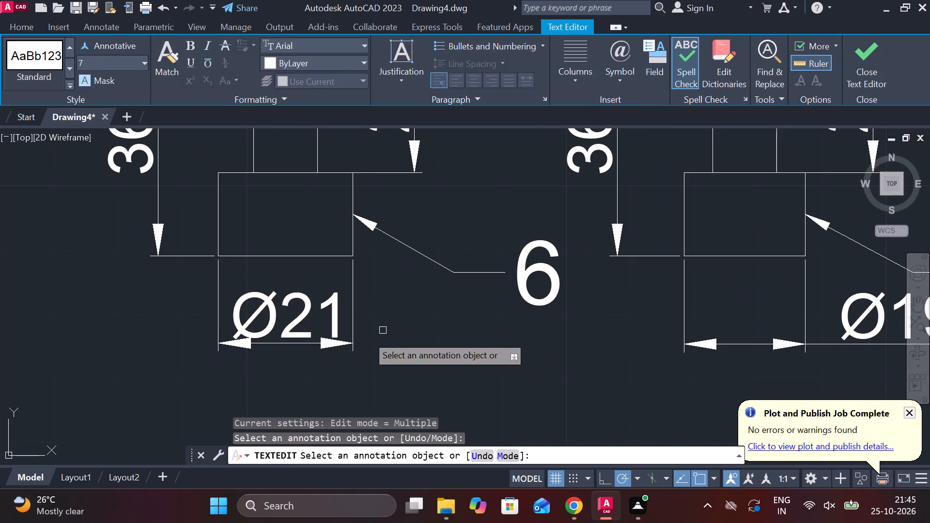
Move the Ø21 dimension text below part 6 outside the right extension line.
click(292, 333)
click(282, 316)
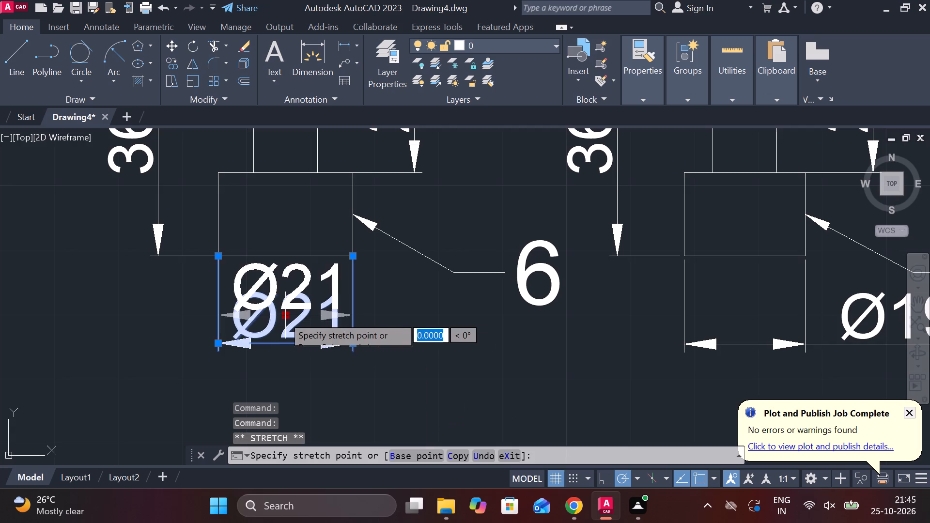
click(403, 350)
scroll(456, 349, down, 1)
key(Escape)
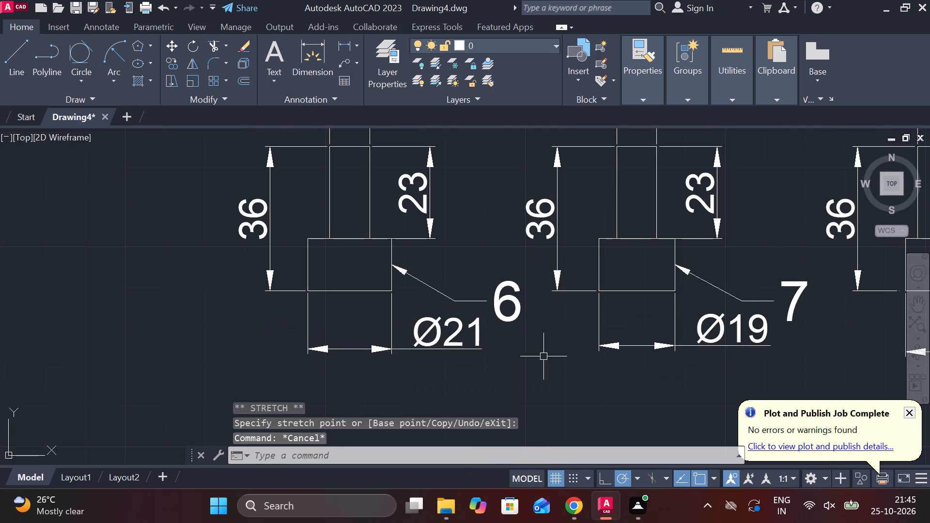
Move the dimensioned parts 6 to 9 together with their annotations to just below the part 1 frame drawing.
scroll(547, 357, down, 2)
middle_drag(533, 360, 462, 349)
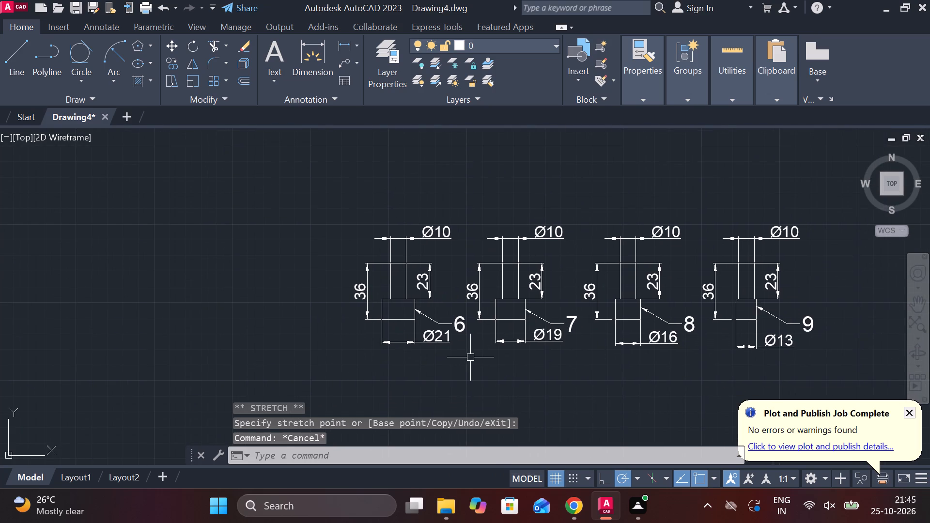
drag(338, 218, 354, 224)
middle_drag(465, 320, 423, 303)
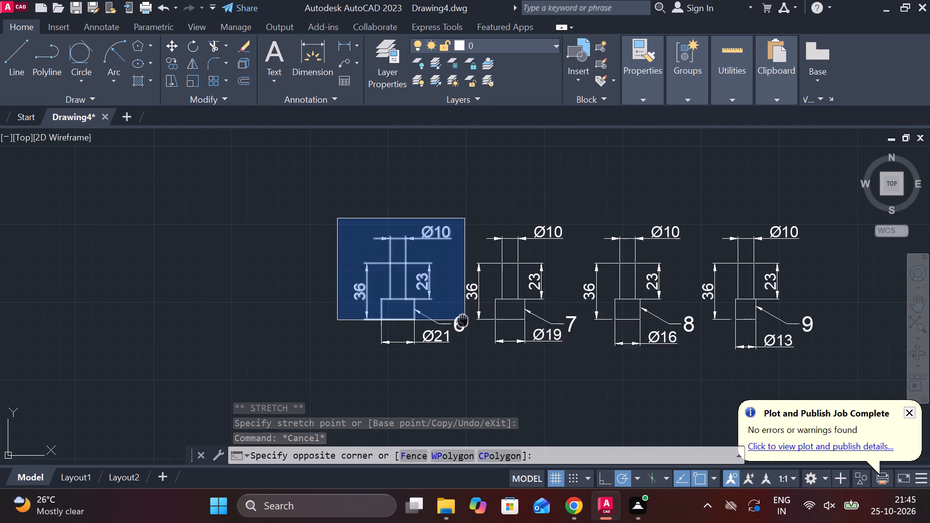
middle_drag(423, 303, 337, 257)
click(724, 333)
key(m)
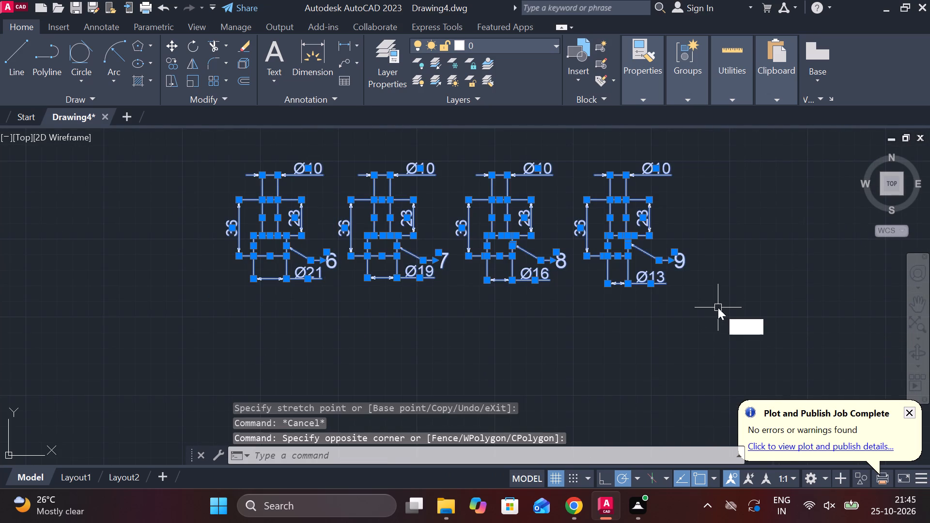
key(Return)
click(731, 291)
scroll(732, 288, down, 2)
middle_drag(731, 293, 539, 398)
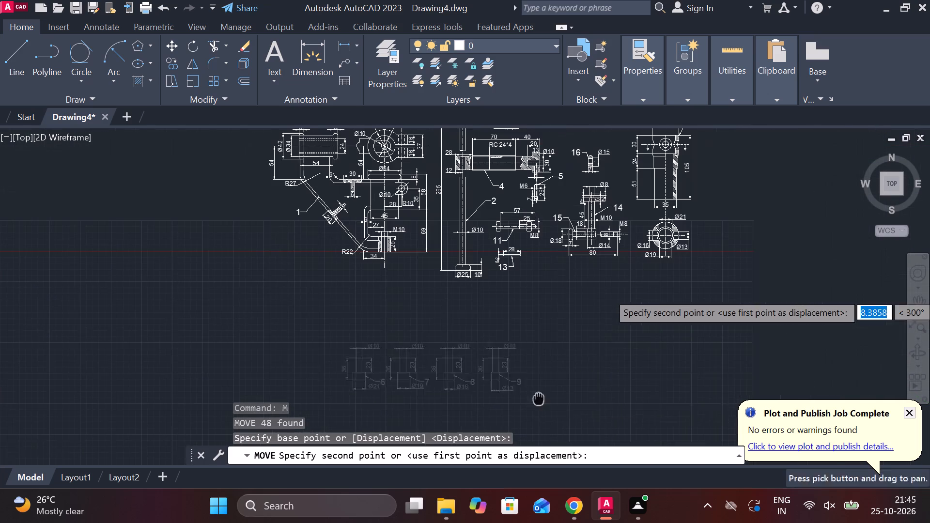
middle_drag(585, 353, 537, 468)
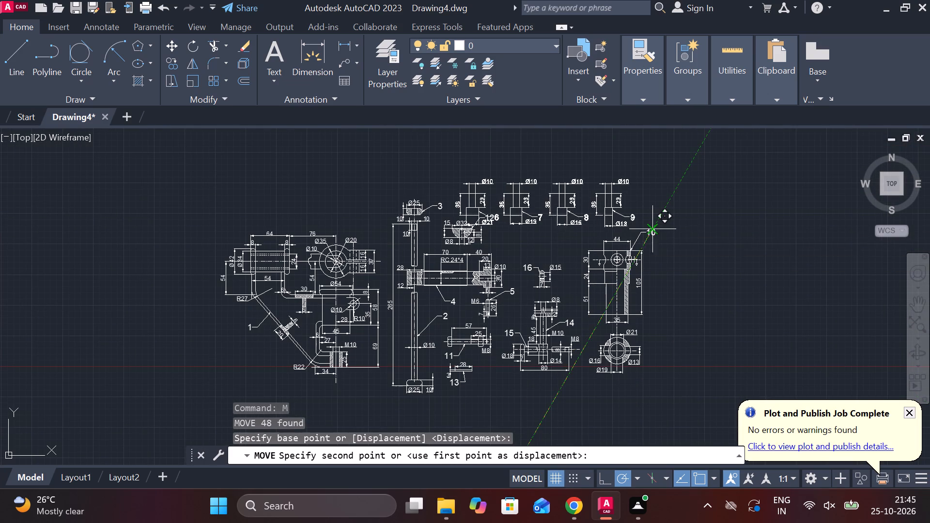
scroll(682, 215, up, 1)
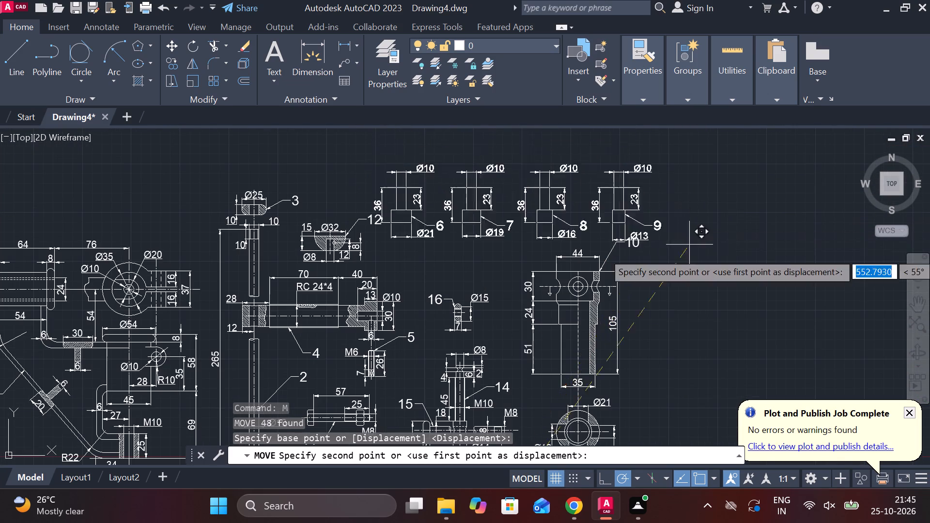
scroll(716, 262, down, 1)
middle_drag(618, 392, 670, 234)
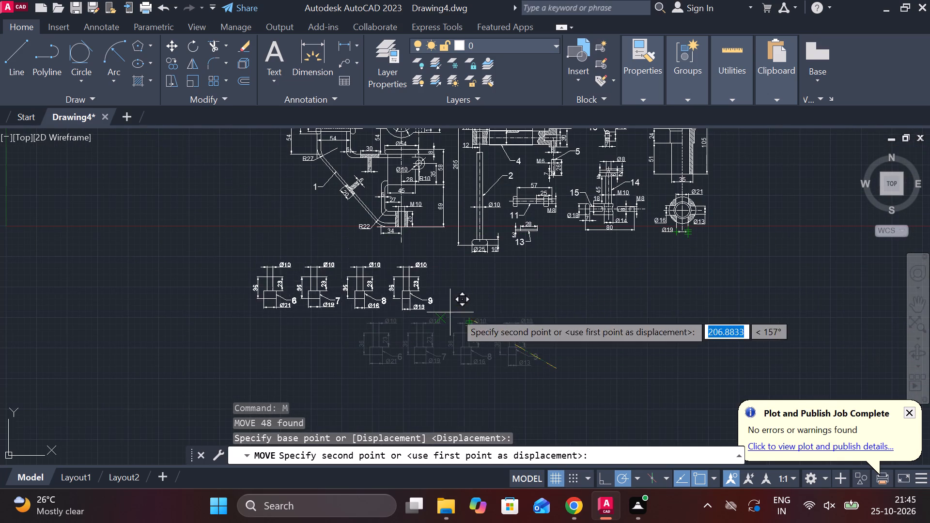
scroll(472, 302, up, 1)
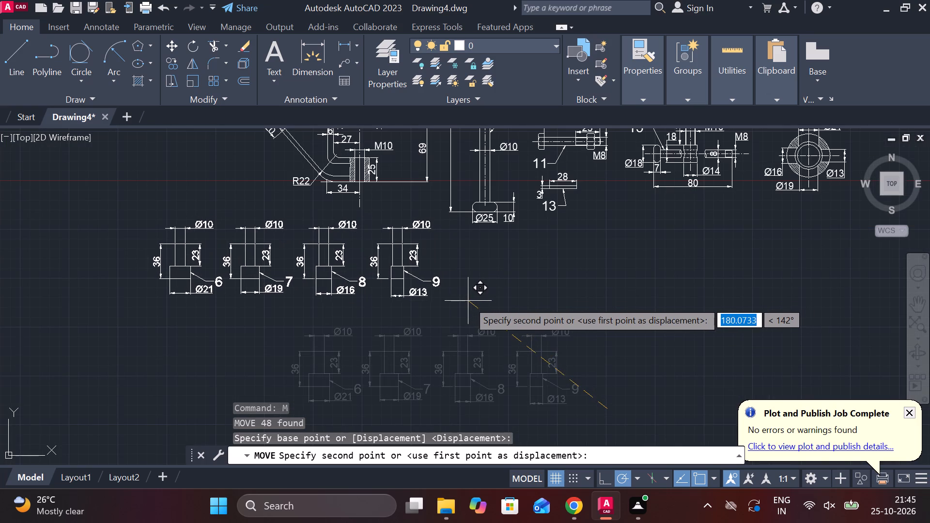
click(476, 292)
In the undimensioned frame copy's circular top view, erase the arc around the small circle, the horizontal edge lines and the break curve.
scroll(566, 294, down, 1)
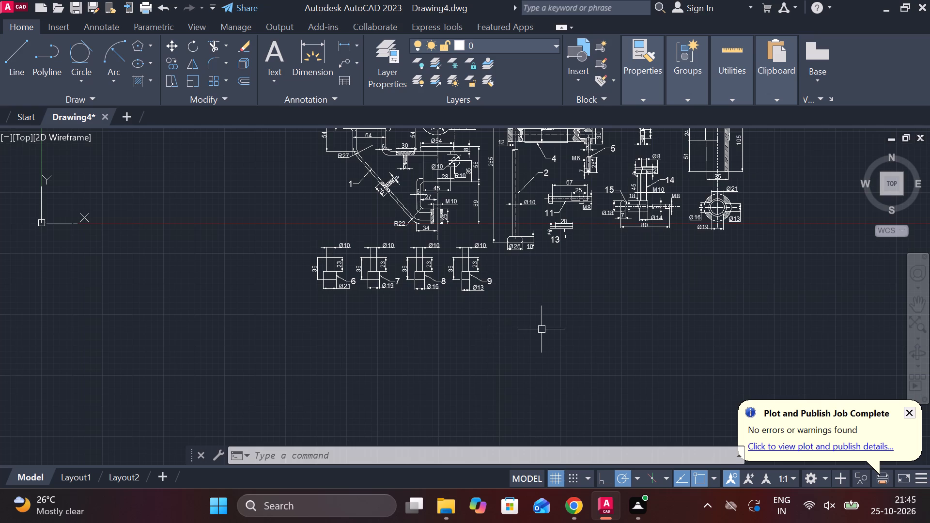
scroll(544, 329, down, 1)
middle_drag(525, 326, 424, 322)
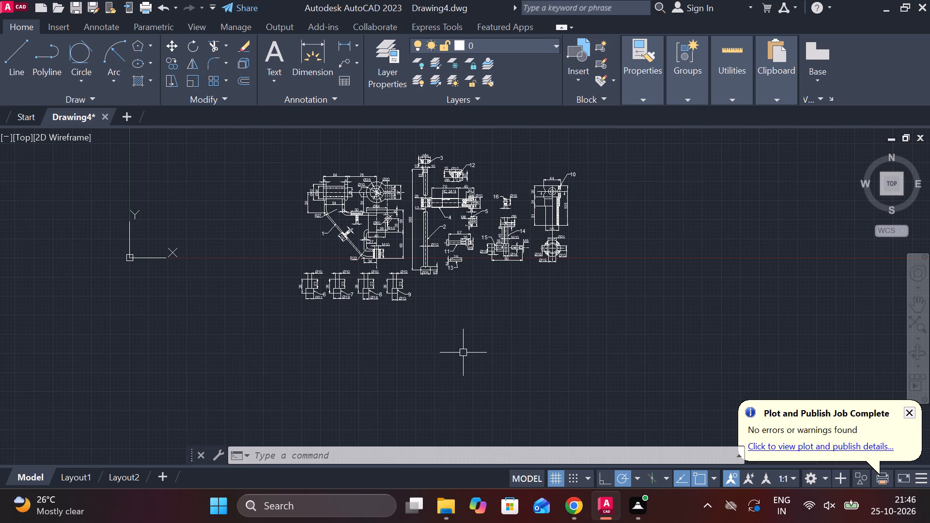
scroll(496, 353, down, 2)
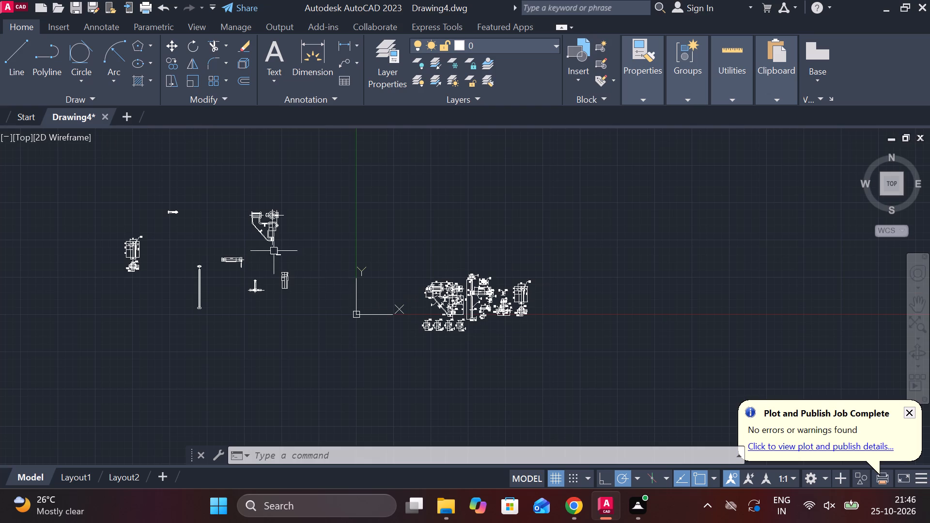
scroll(242, 218, up, 2)
scroll(293, 243, up, 1)
scroll(369, 267, up, 1)
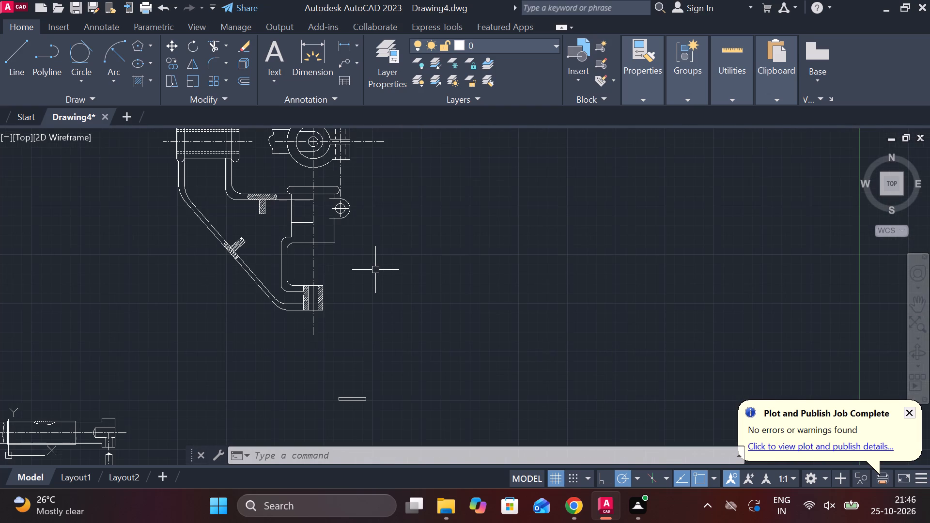
middle_drag(391, 248, 499, 346)
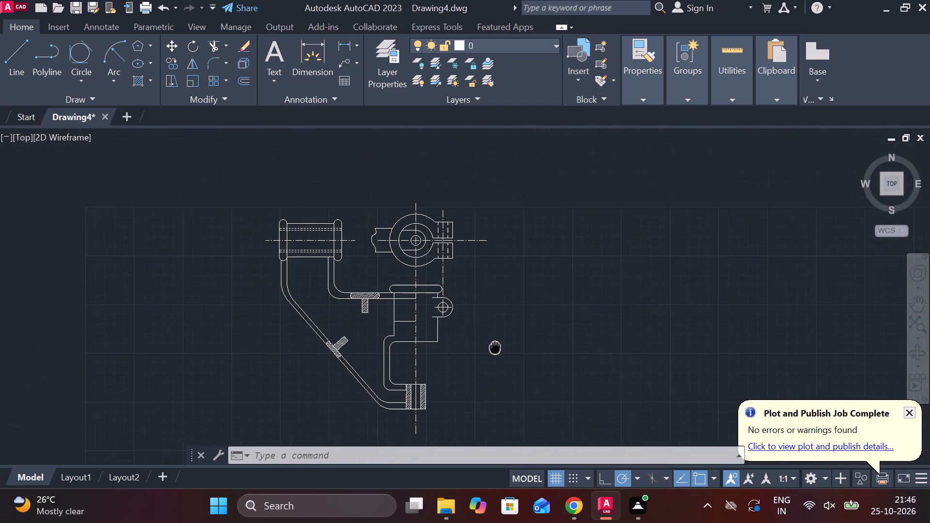
scroll(463, 302, up, 1)
middle_drag(510, 291, 535, 282)
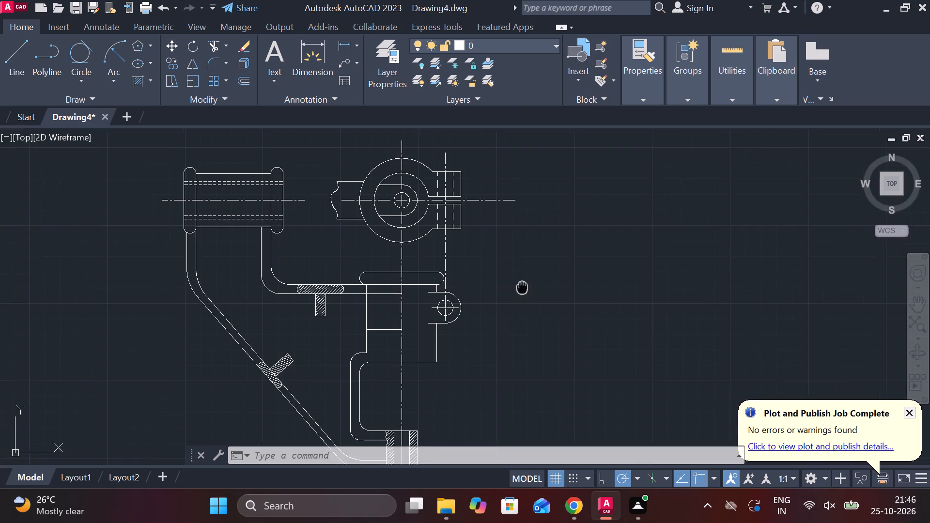
middle_drag(535, 282, 556, 257)
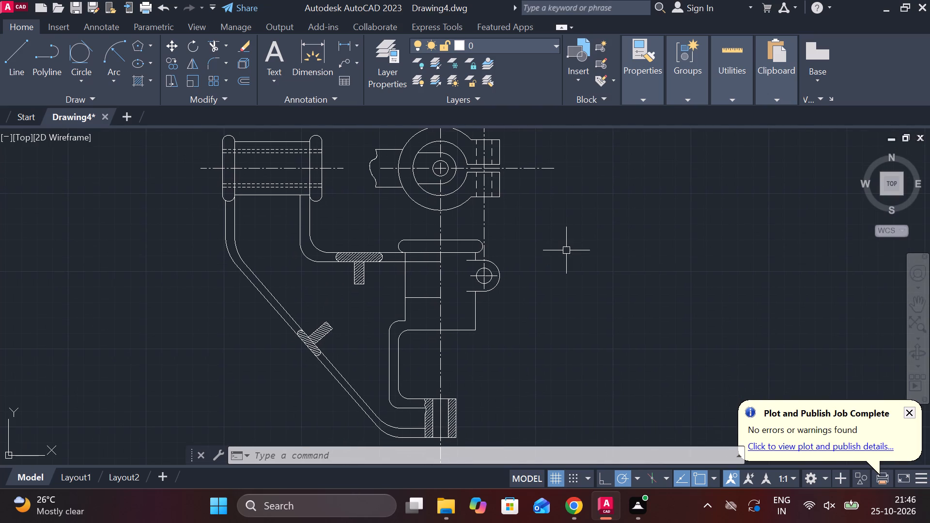
middle_drag(541, 292, 613, 275)
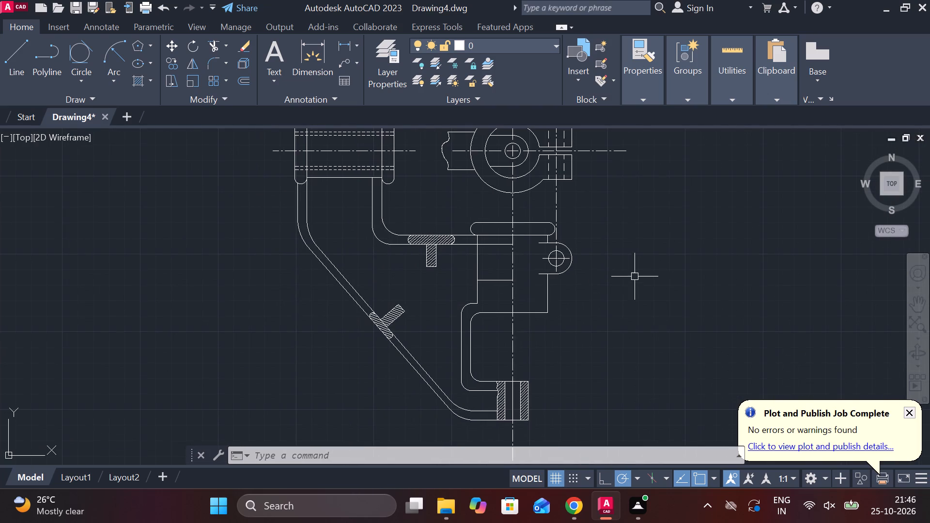
middle_drag(609, 278, 600, 308)
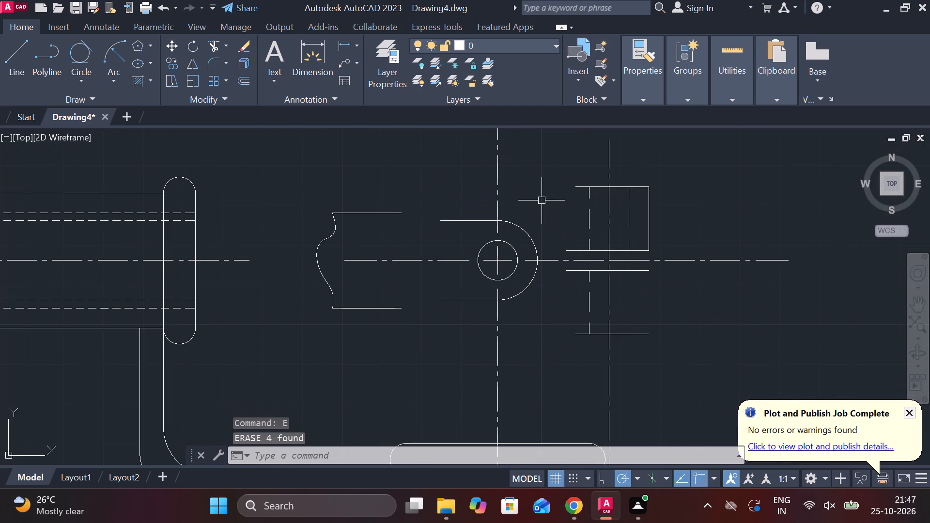
click(526, 226)
click(515, 250)
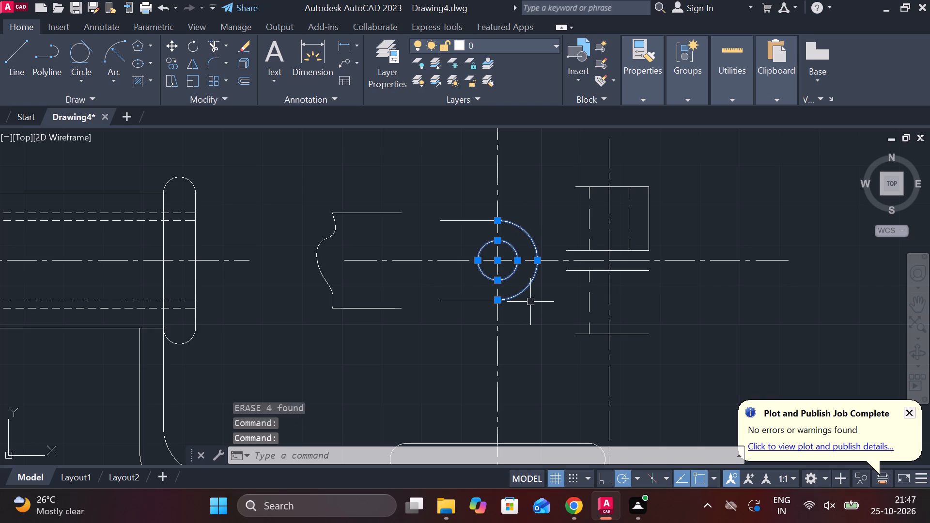
key(Escape)
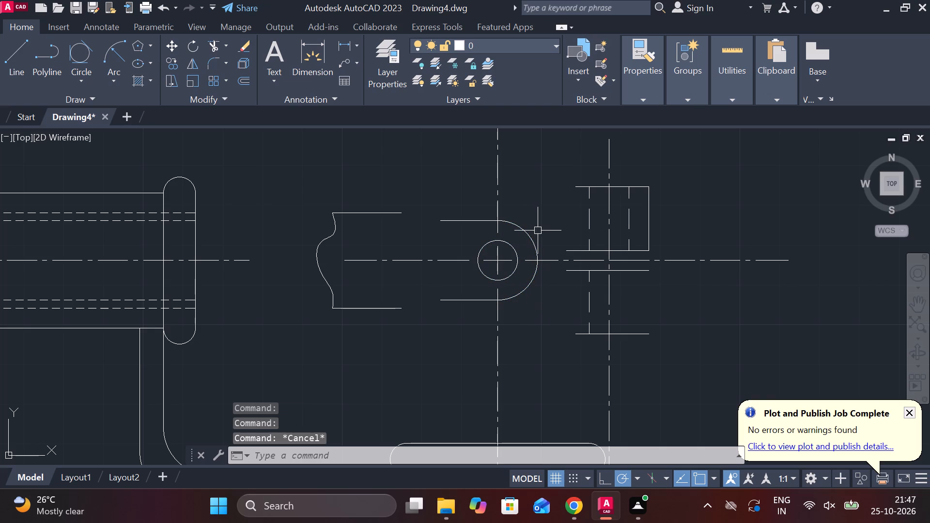
click(529, 232)
click(470, 218)
click(376, 206)
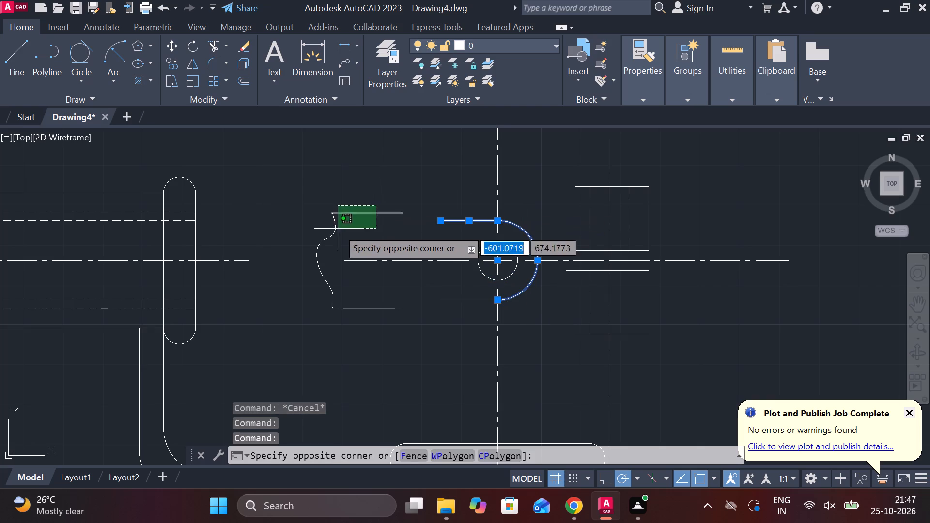
click(331, 219)
text(E)
key(space)
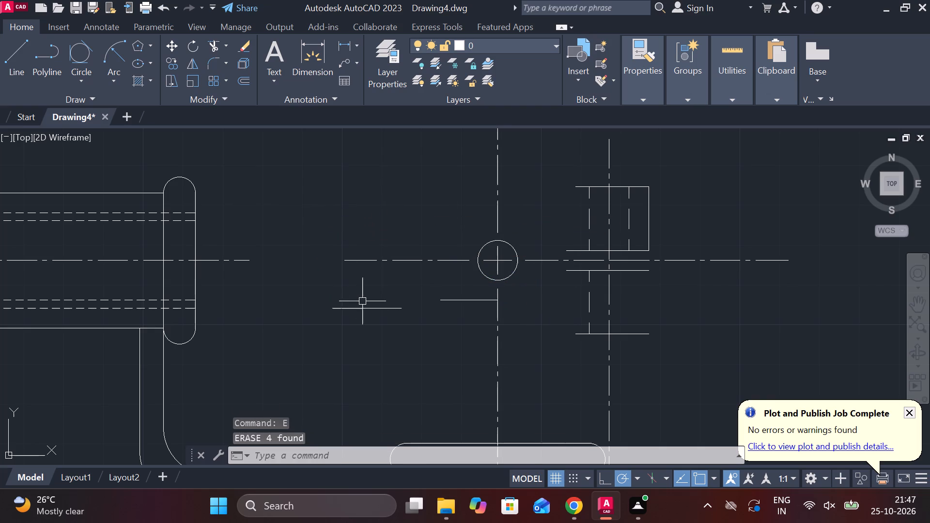
click(366, 308)
click(467, 300)
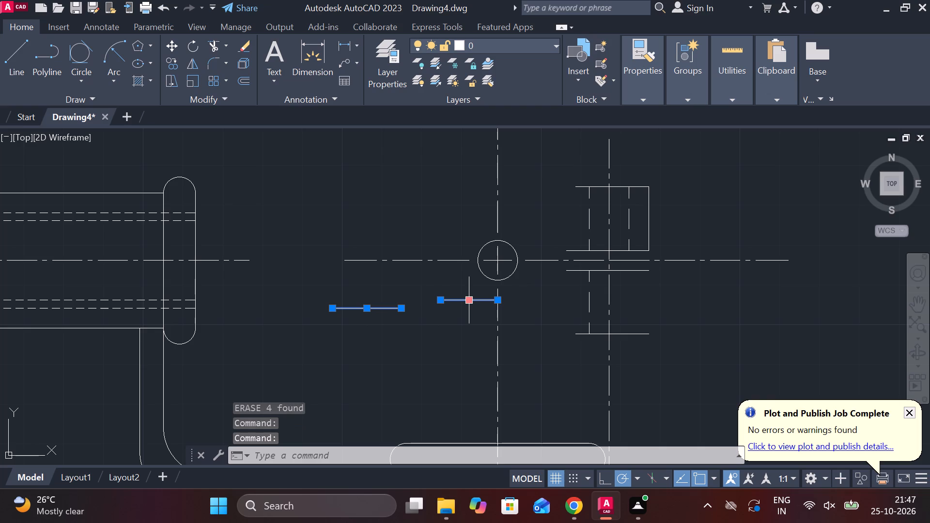
text(E)
key(space)
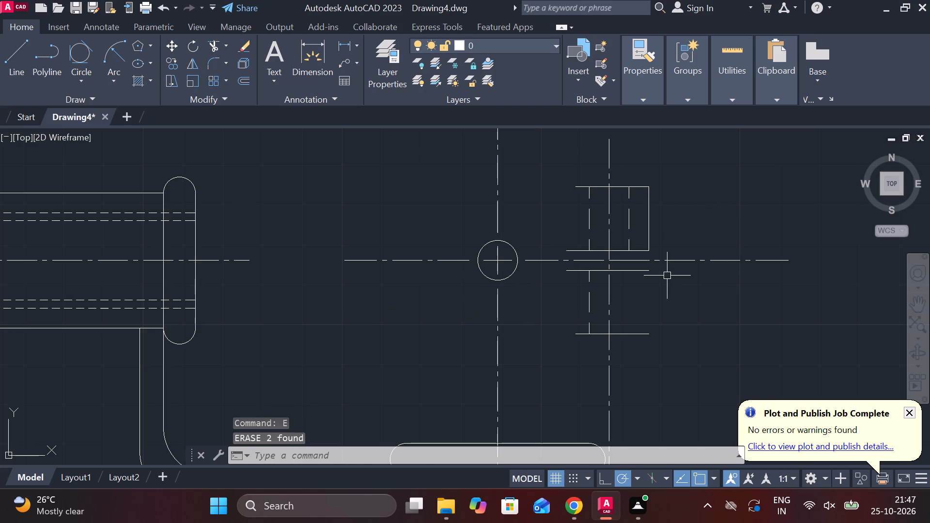
Erase the split clamp lug's remaining outline and hidden lines beside the circle in the same top view.
drag(676, 313, 655, 274)
key(Escape)
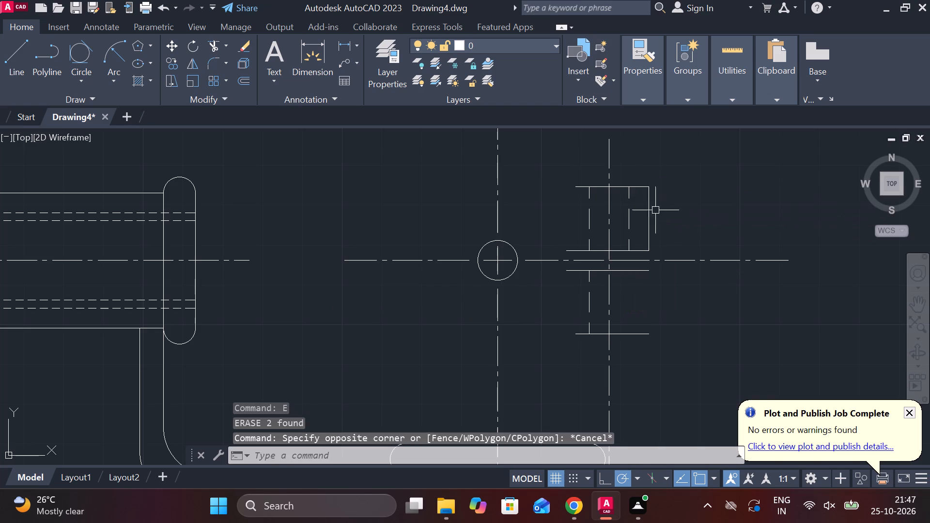
click(672, 218)
click(628, 202)
key(e)
key(space)
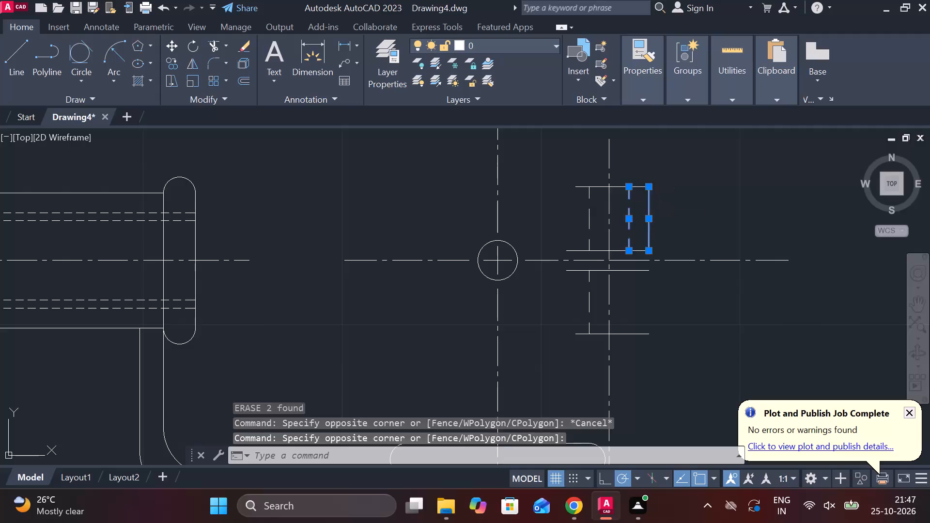
click(627, 337)
click(590, 311)
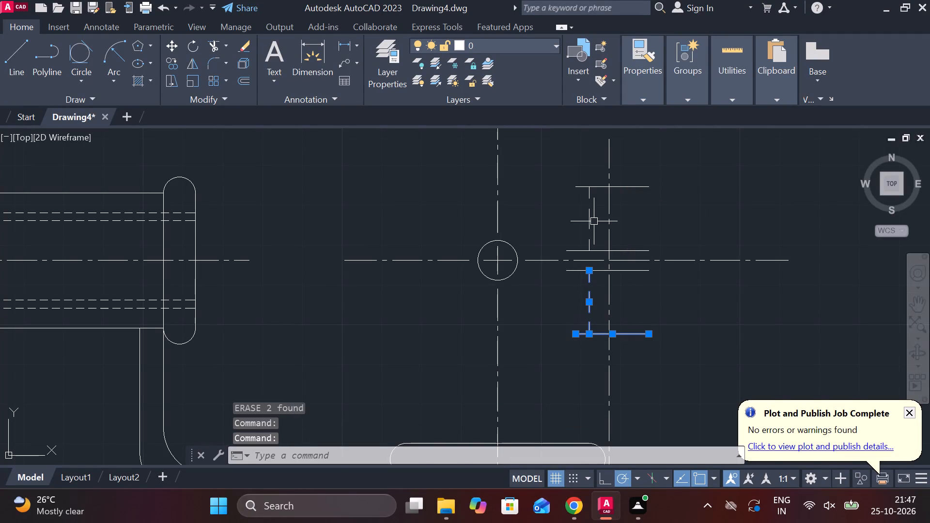
click(591, 214)
click(621, 186)
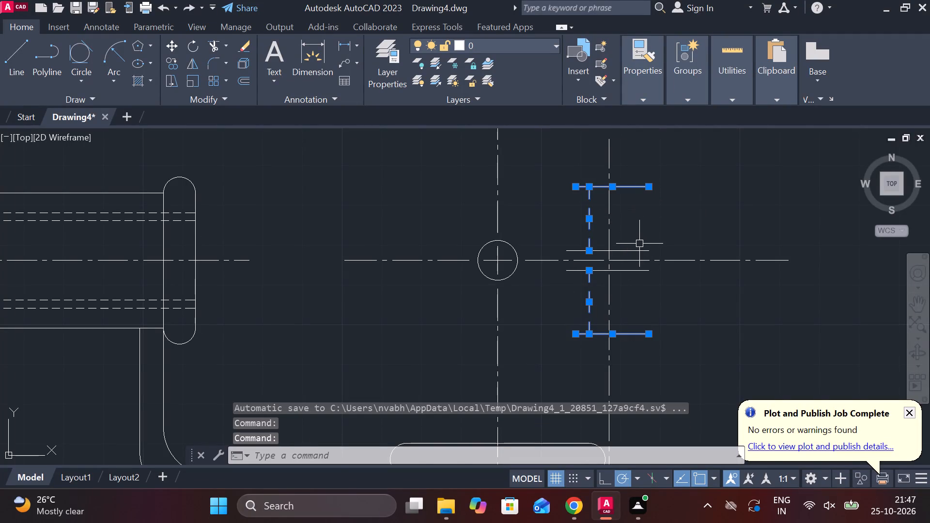
click(629, 254)
text(E)
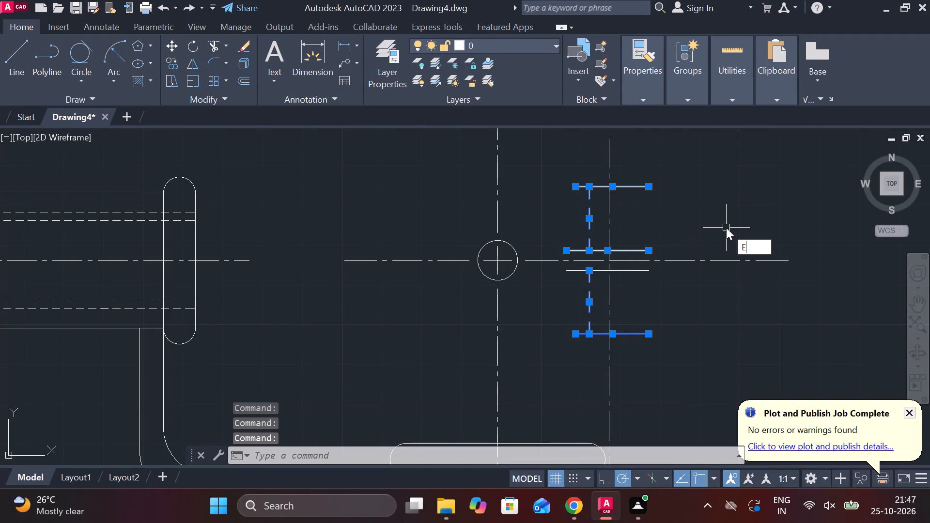
key(space)
click(640, 270)
text(E)
key(space)
scroll(705, 318, down, 2)
scroll(635, 199, down, 1)
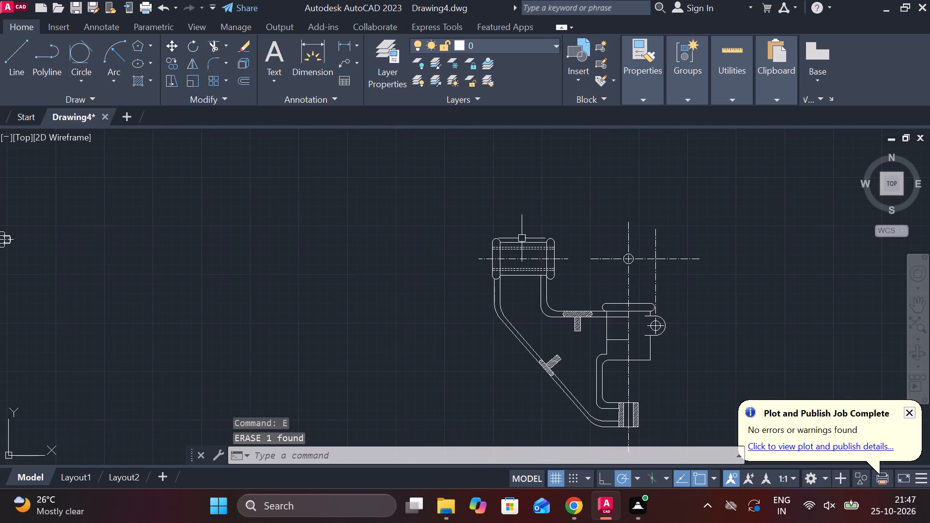
scroll(534, 253, up, 2)
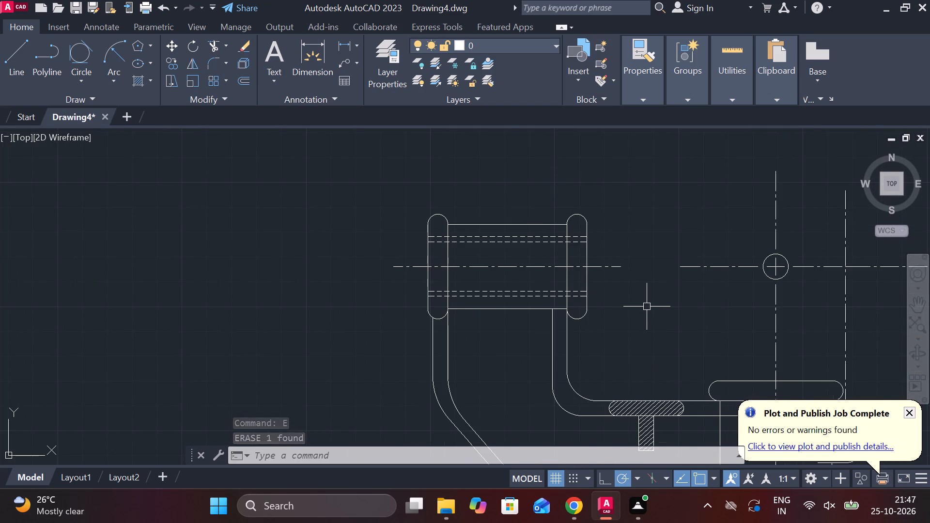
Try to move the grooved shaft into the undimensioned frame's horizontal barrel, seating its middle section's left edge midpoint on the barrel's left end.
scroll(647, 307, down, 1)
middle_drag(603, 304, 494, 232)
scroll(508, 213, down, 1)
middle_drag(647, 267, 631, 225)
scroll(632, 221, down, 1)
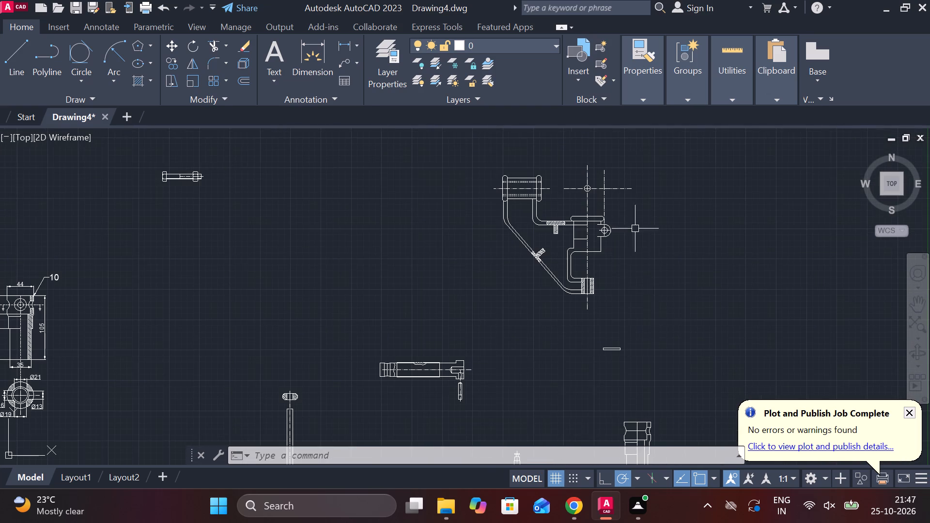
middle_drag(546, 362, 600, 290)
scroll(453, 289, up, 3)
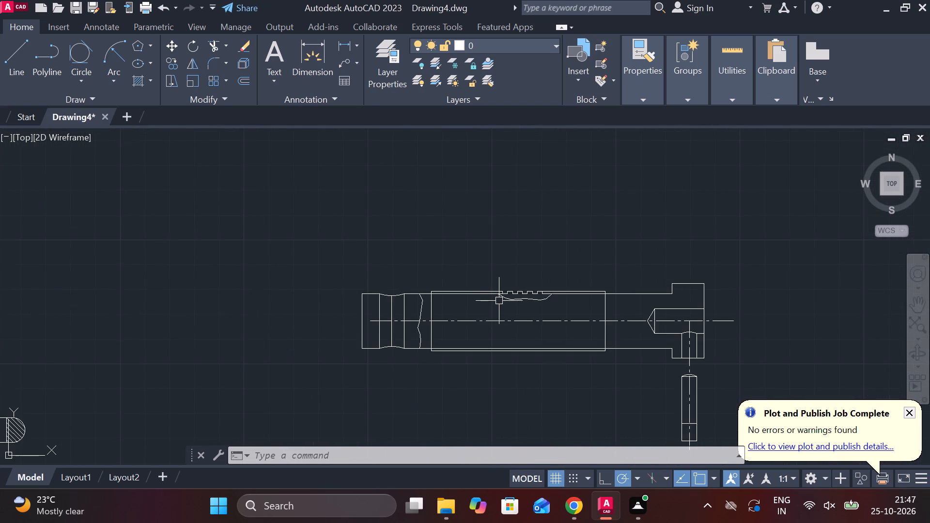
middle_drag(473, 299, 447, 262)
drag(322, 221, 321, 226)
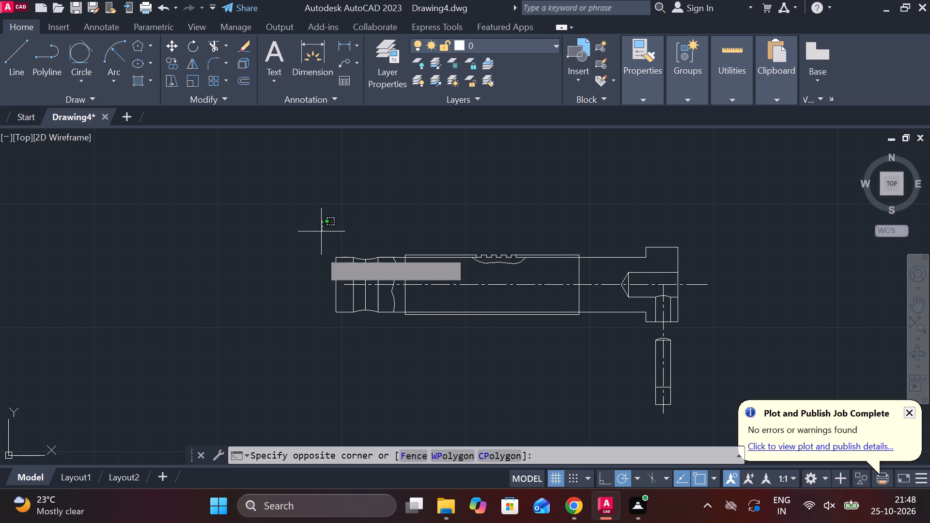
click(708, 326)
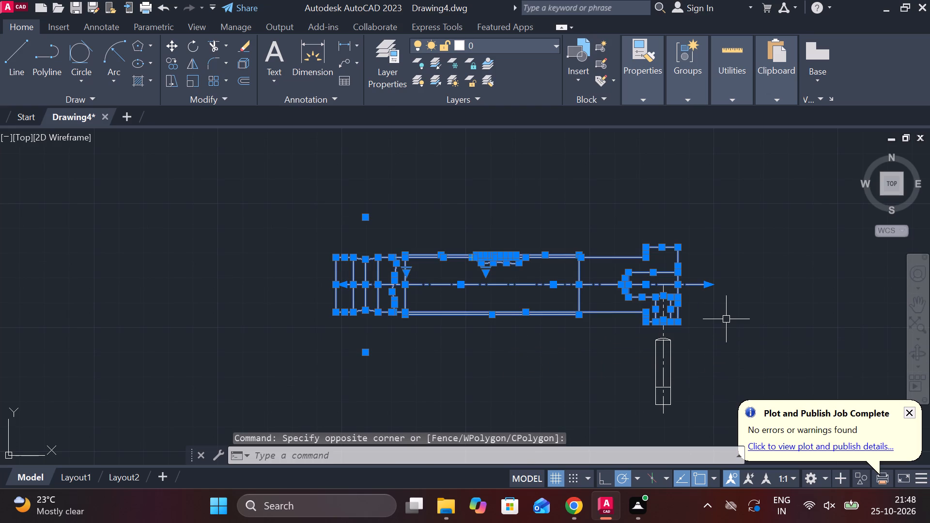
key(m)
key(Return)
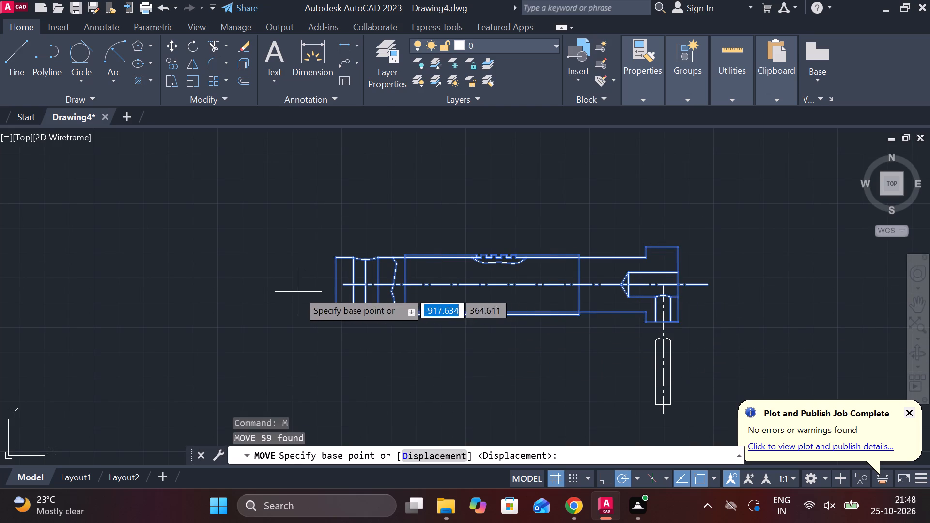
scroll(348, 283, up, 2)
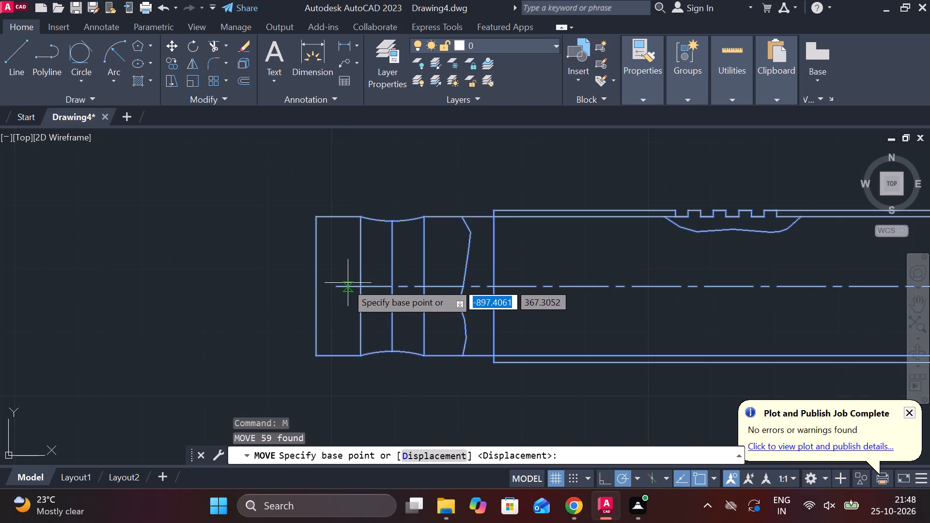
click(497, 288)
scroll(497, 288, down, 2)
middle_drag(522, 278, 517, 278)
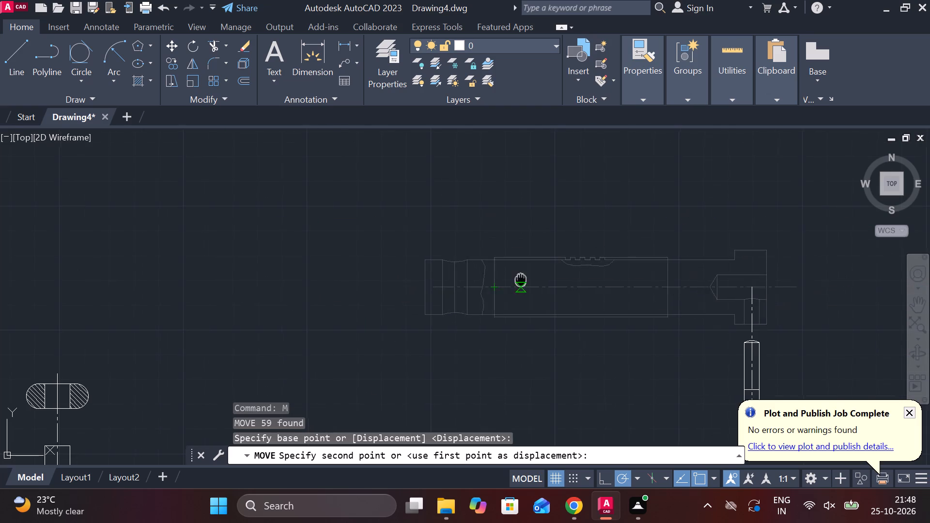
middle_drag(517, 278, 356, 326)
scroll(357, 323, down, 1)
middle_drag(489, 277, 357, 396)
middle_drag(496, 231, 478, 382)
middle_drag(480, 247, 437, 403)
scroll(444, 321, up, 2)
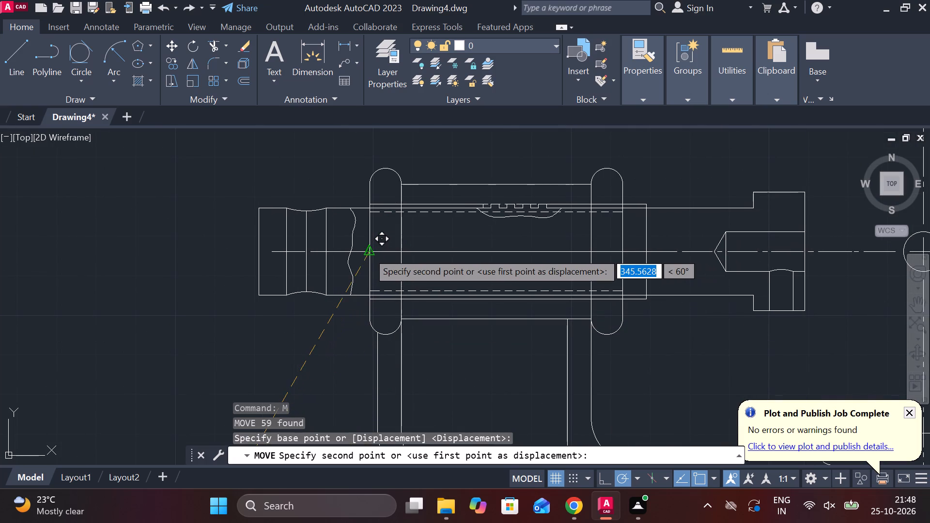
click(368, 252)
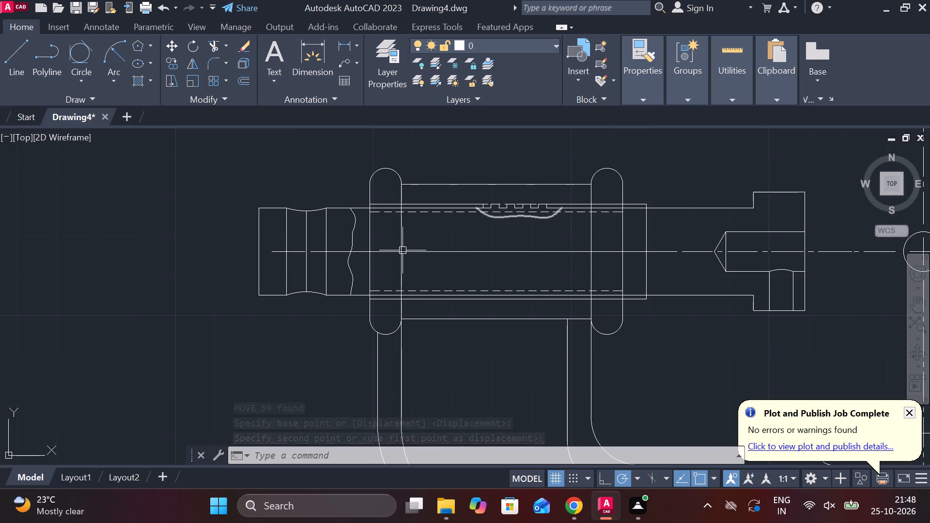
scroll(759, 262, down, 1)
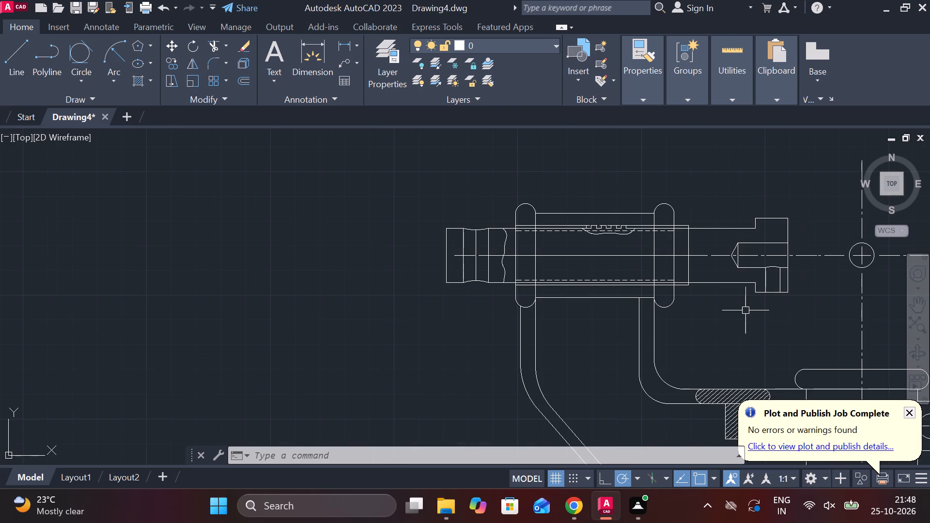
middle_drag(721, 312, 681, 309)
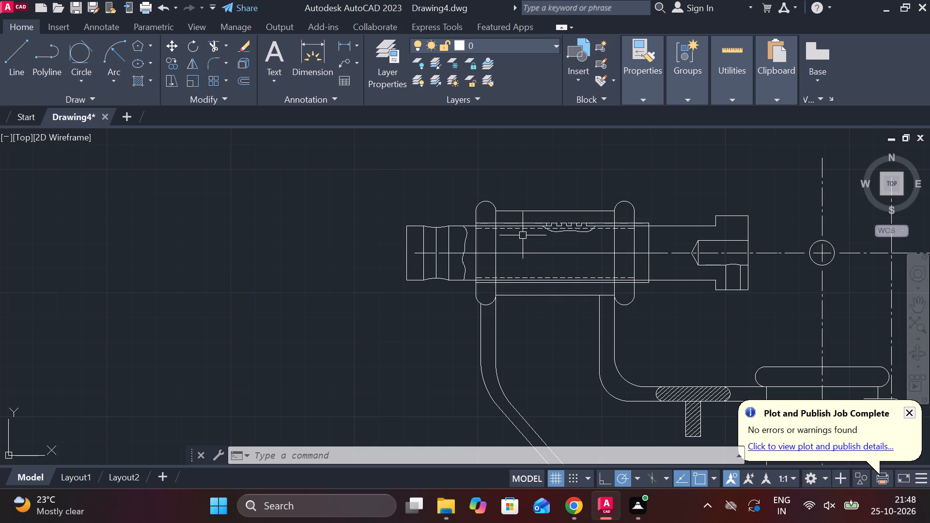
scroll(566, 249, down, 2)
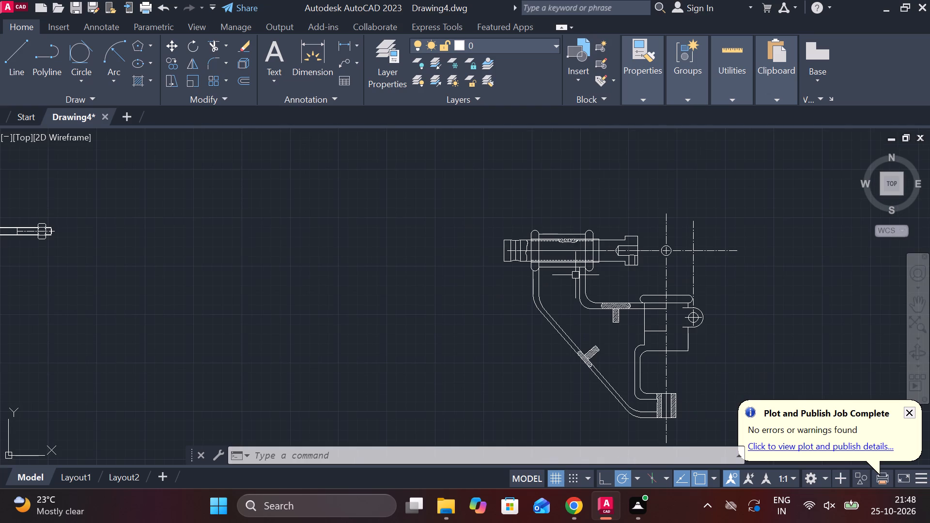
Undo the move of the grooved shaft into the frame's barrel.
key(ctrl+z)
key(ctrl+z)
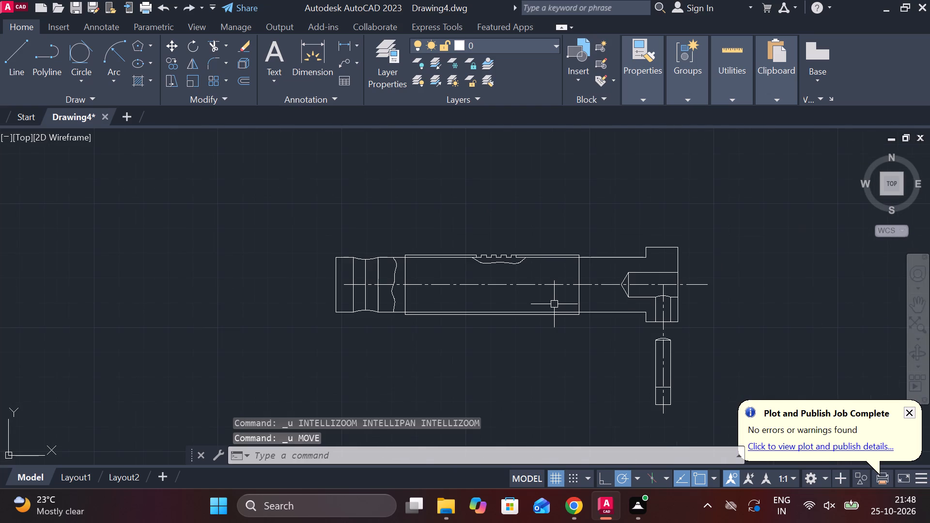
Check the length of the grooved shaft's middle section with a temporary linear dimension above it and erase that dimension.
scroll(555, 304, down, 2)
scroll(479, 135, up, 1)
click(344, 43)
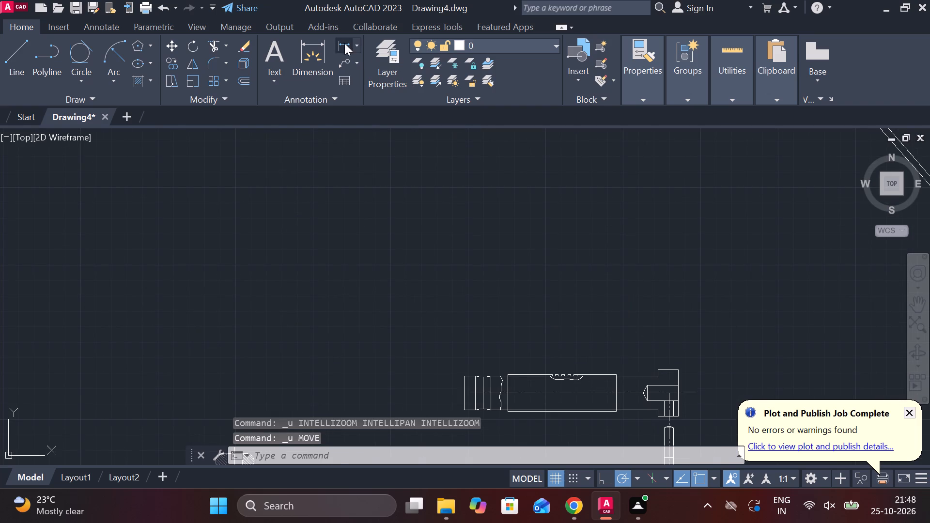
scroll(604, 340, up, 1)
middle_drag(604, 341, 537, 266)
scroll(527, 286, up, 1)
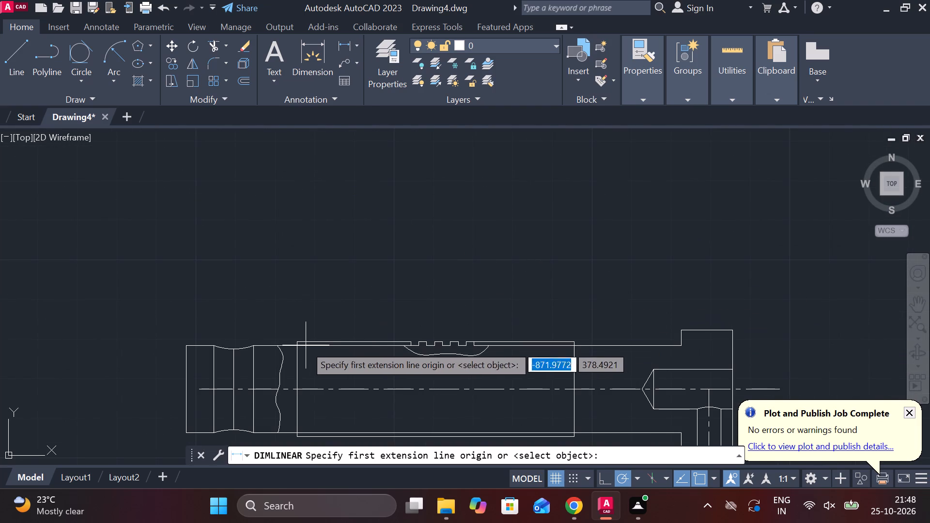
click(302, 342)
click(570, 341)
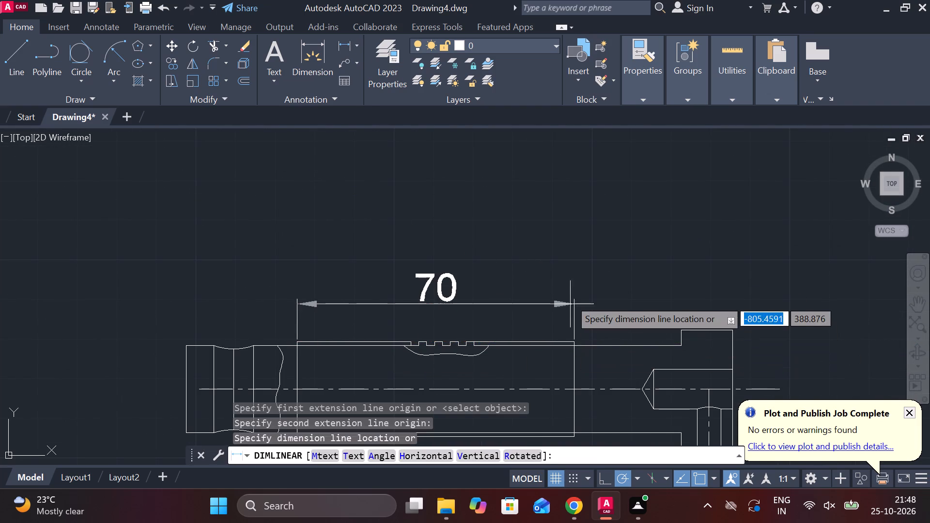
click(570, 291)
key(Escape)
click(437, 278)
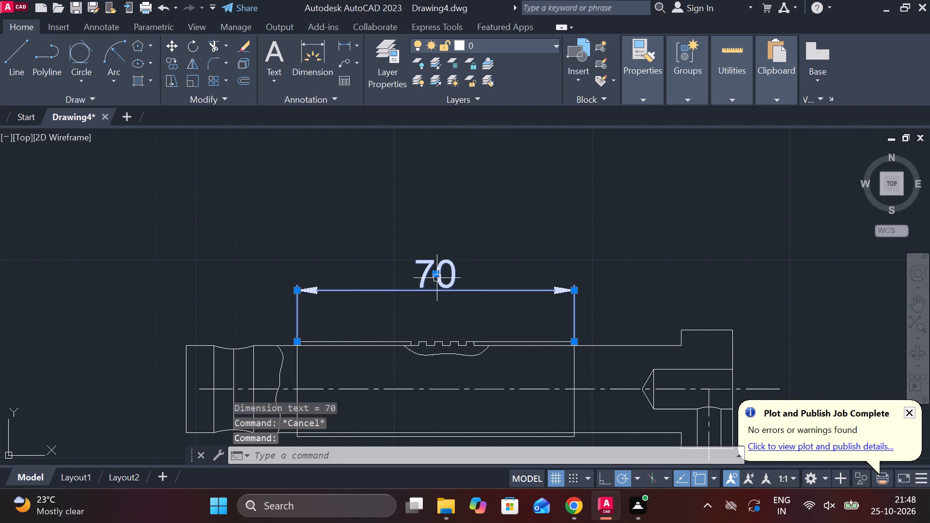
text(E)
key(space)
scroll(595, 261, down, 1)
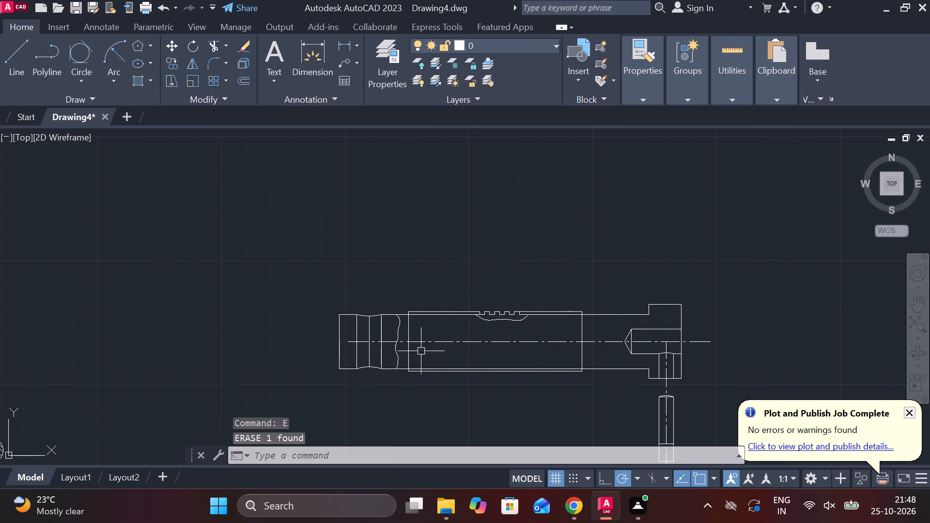
Move the grooved shaft, without the small pin below it, to the free space just left of the undimensioned frame's barrel.
middle_drag(479, 326, 480, 293)
drag(306, 263, 317, 289)
click(744, 352)
key(m)
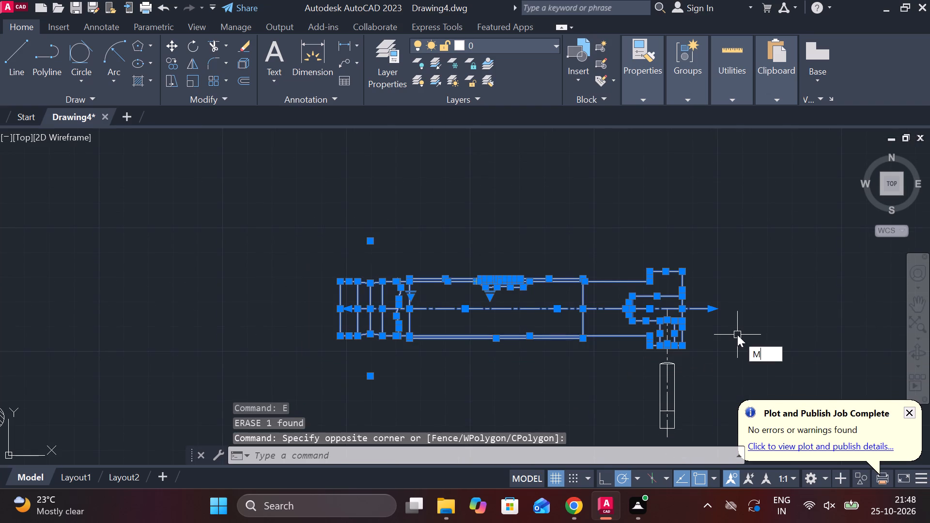
key(Return)
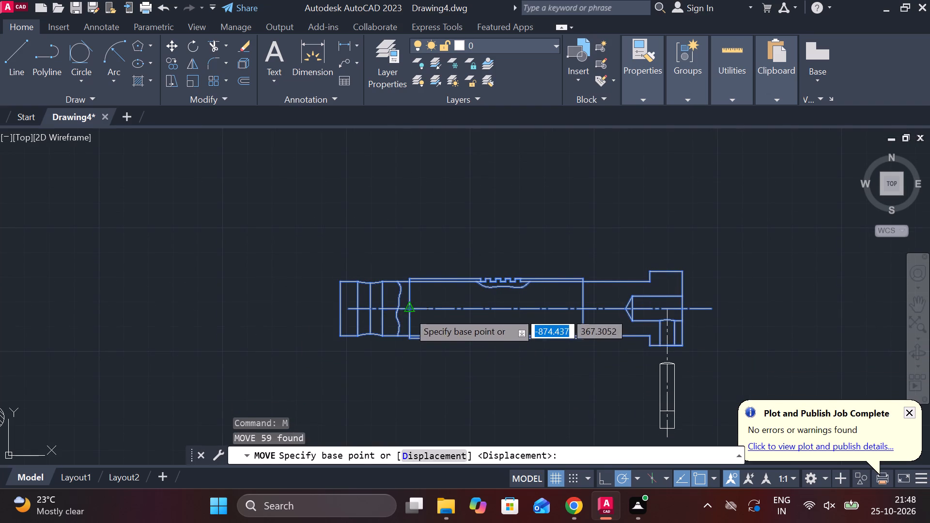
click(408, 312)
scroll(410, 311, down, 2)
middle_drag(517, 264, 492, 401)
middle_drag(505, 281, 443, 405)
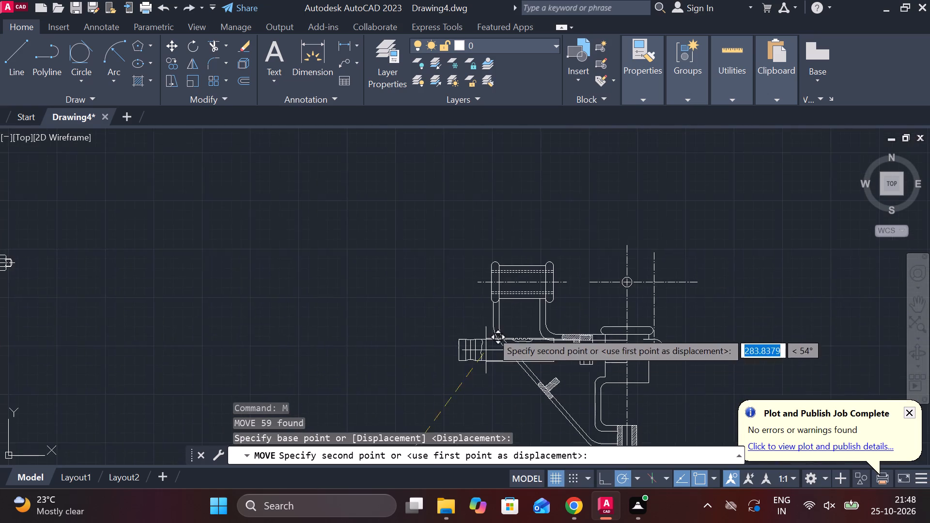
scroll(493, 315, up, 3)
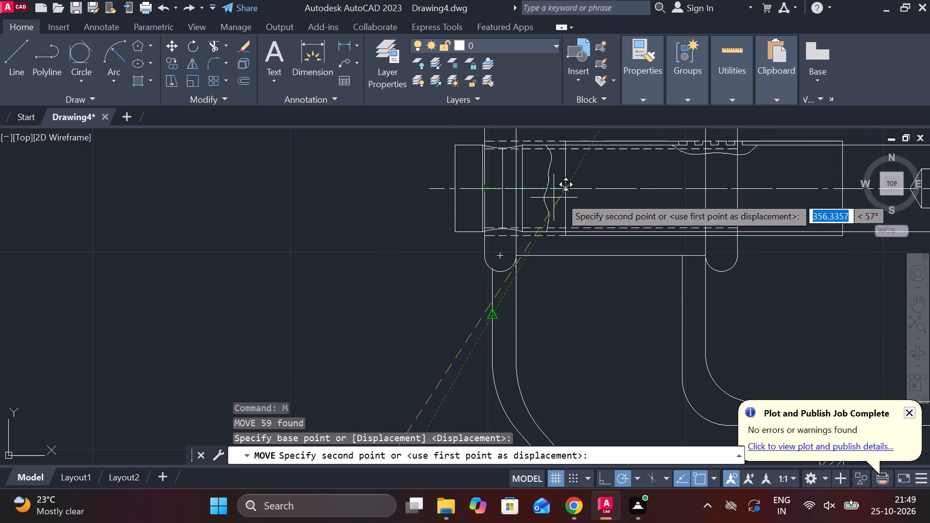
scroll(569, 228, down, 1)
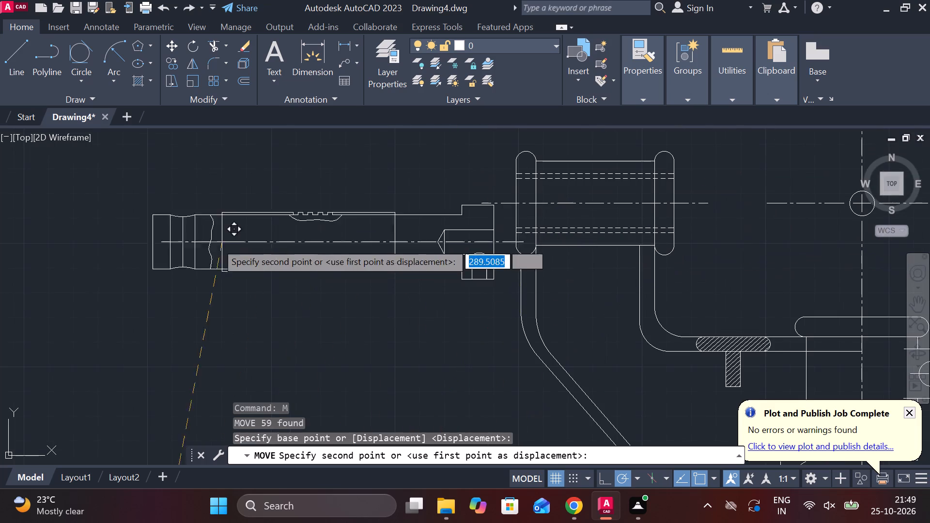
middle_drag(227, 243, 258, 246)
scroll(313, 262, down, 1)
click(241, 250)
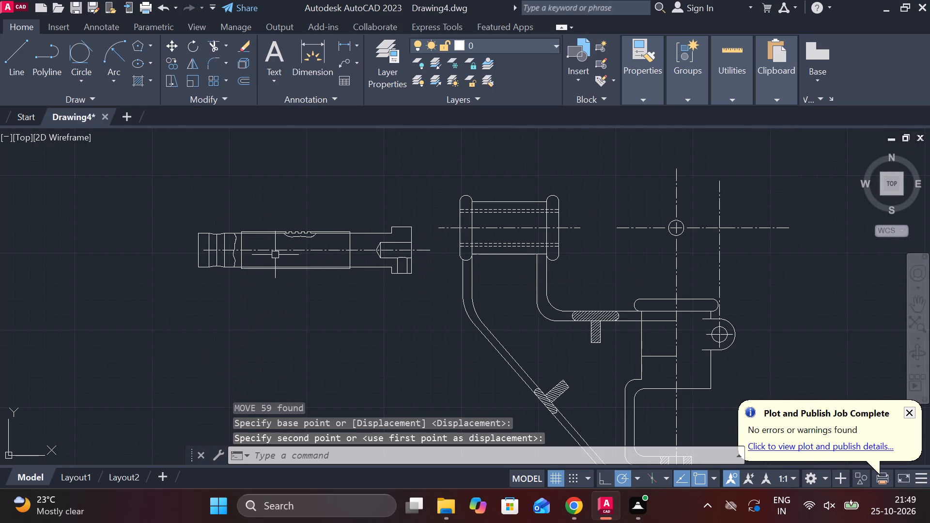
Move the grooved shaft into the barrel so its middle section's right edge midpoint meets the barrel's right end on the axis.
drag(141, 203, 176, 222)
click(428, 315)
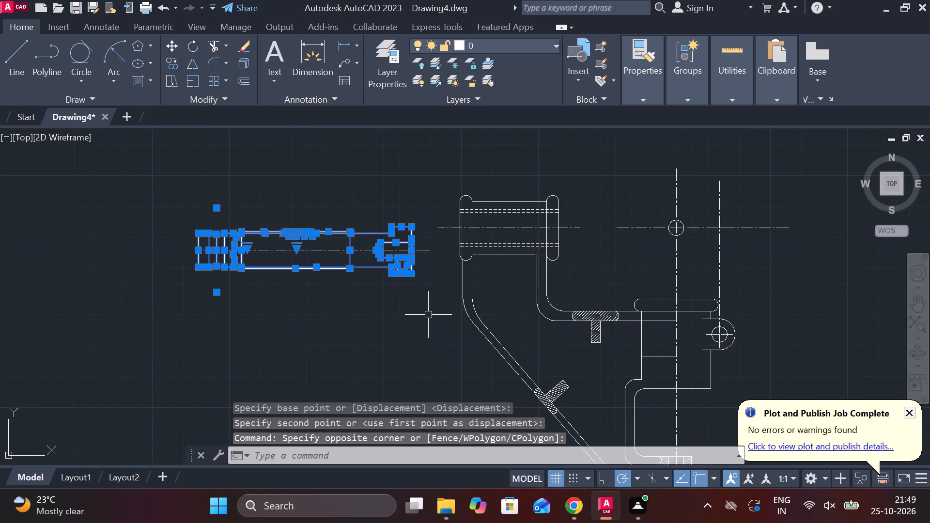
key(m)
key(Return)
click(354, 252)
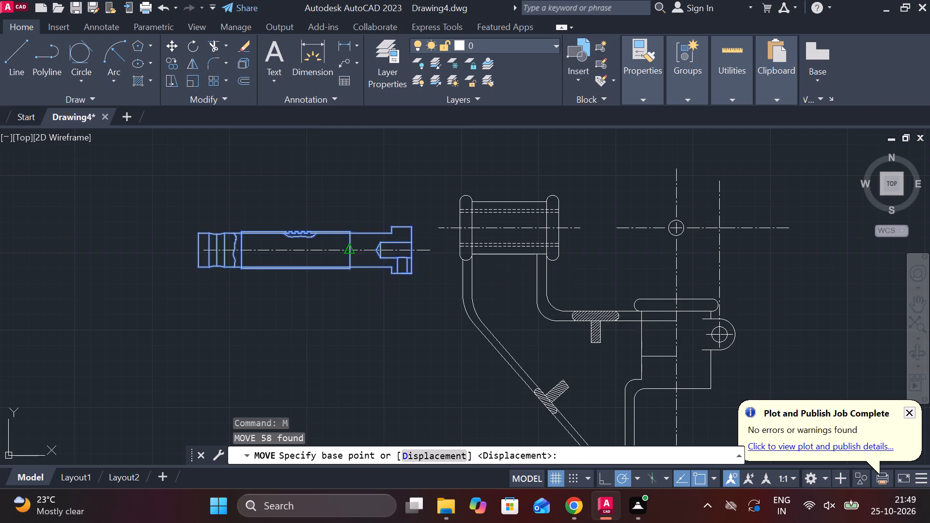
scroll(550, 230, up, 2)
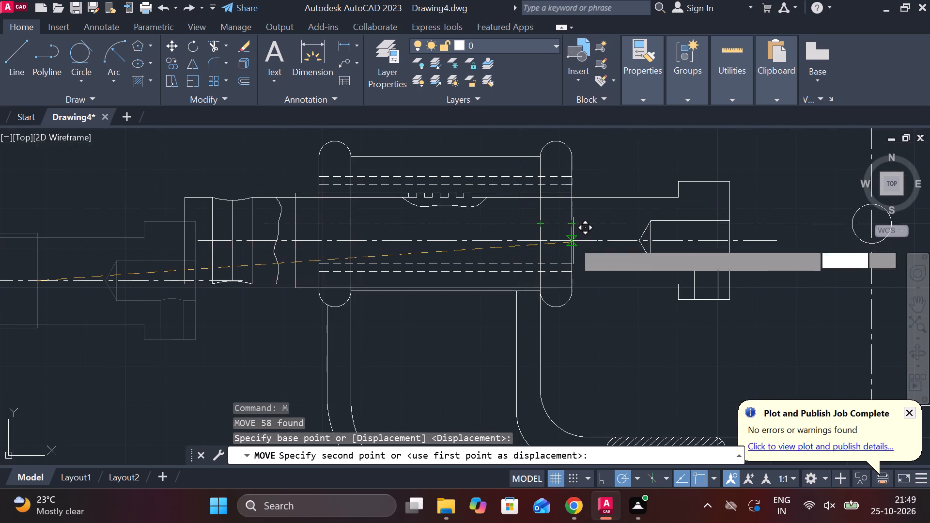
click(542, 230)
scroll(644, 278, down, 1)
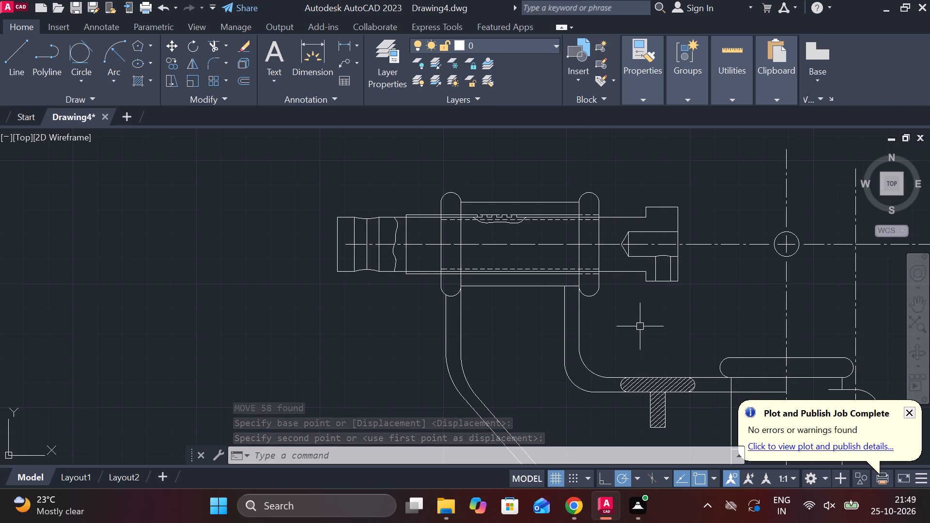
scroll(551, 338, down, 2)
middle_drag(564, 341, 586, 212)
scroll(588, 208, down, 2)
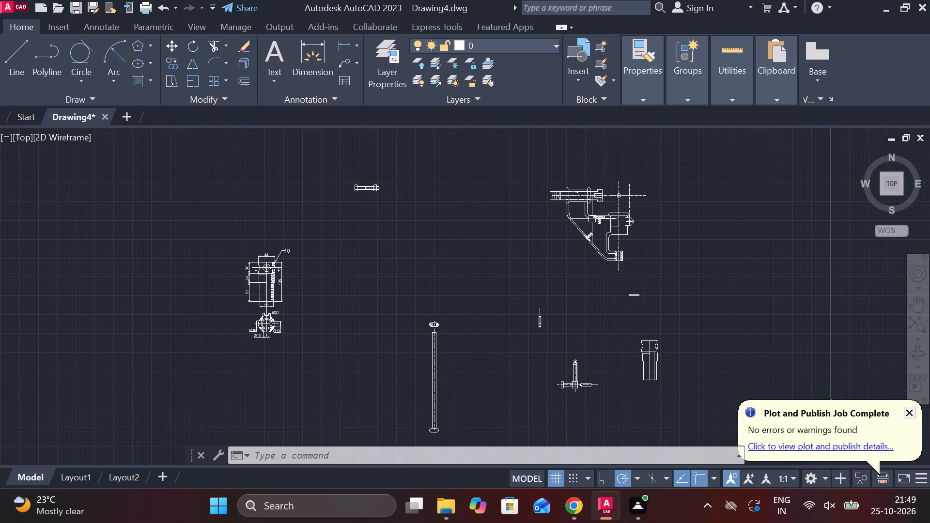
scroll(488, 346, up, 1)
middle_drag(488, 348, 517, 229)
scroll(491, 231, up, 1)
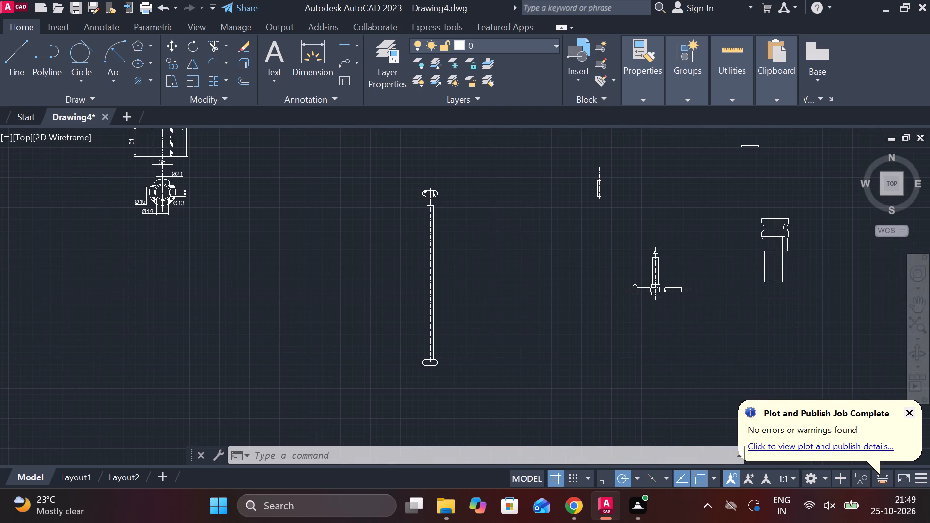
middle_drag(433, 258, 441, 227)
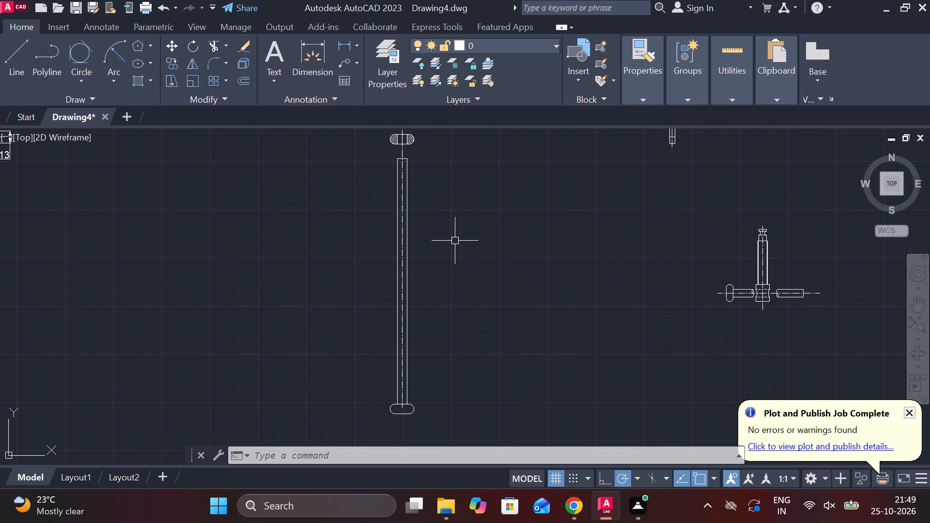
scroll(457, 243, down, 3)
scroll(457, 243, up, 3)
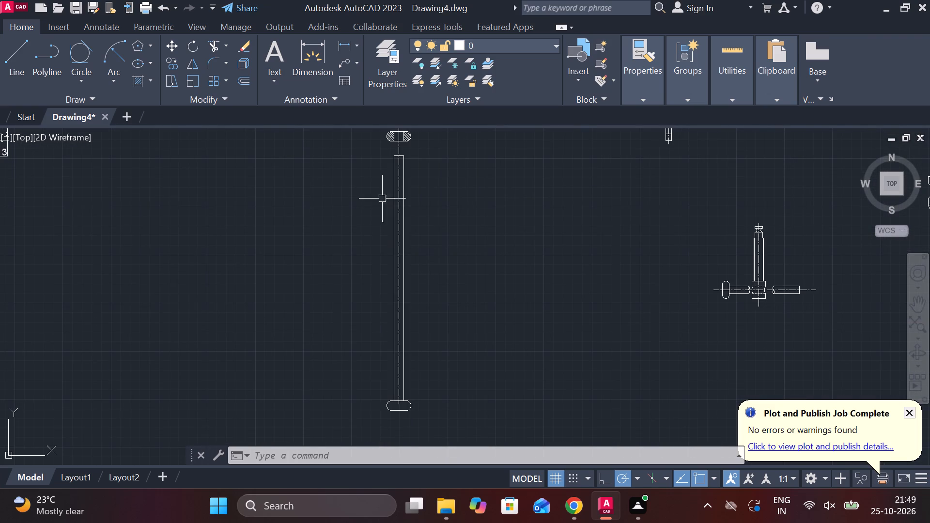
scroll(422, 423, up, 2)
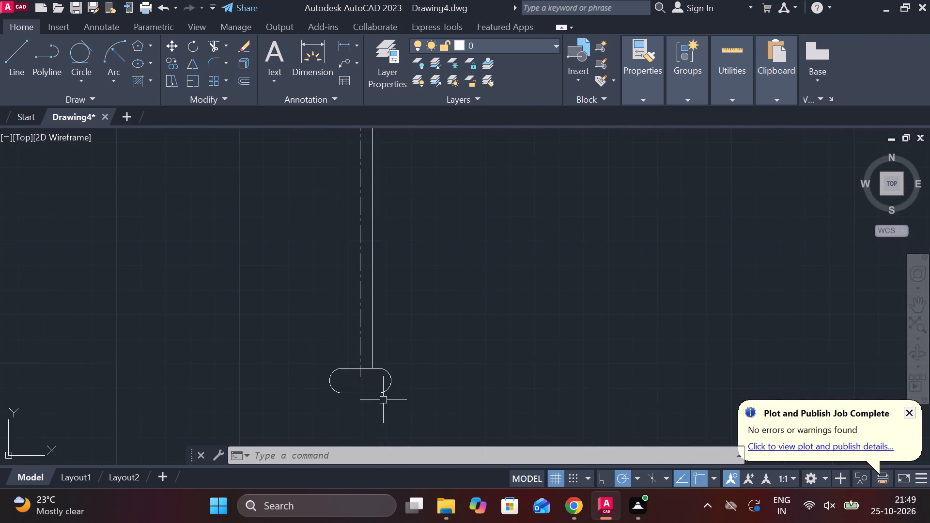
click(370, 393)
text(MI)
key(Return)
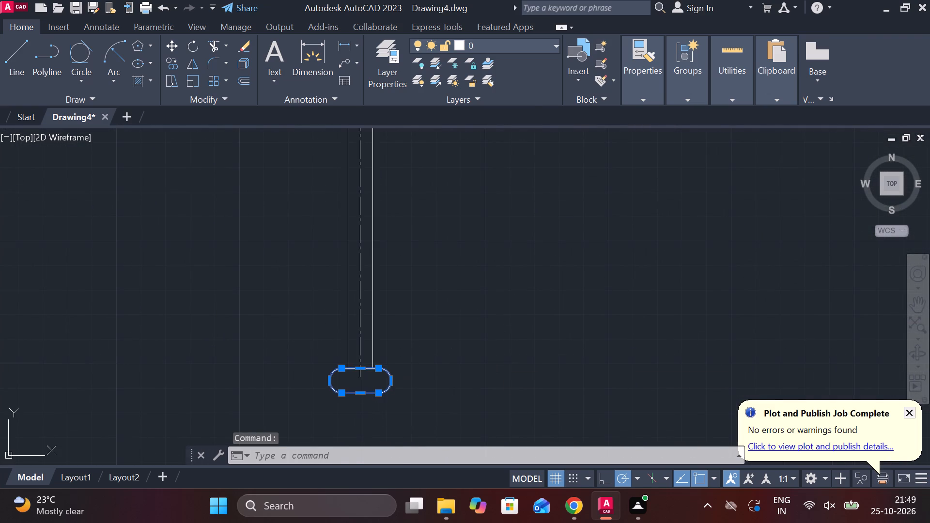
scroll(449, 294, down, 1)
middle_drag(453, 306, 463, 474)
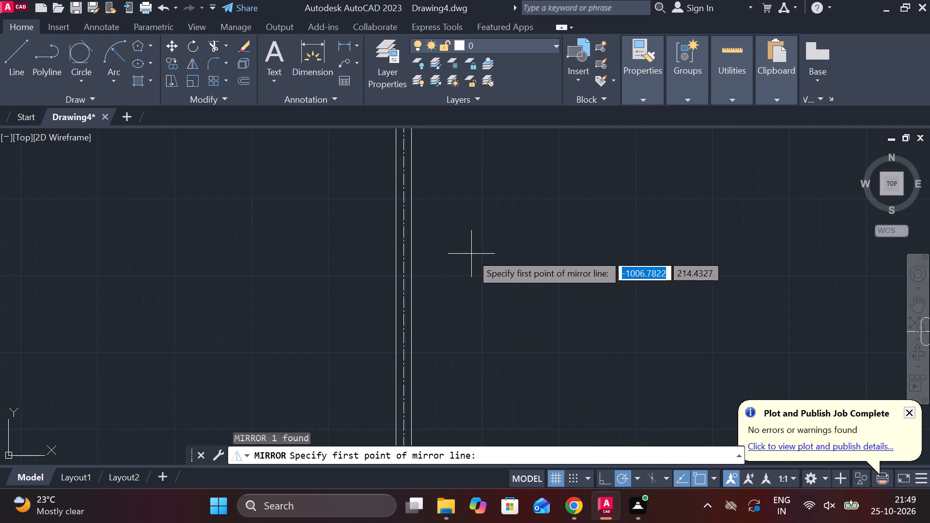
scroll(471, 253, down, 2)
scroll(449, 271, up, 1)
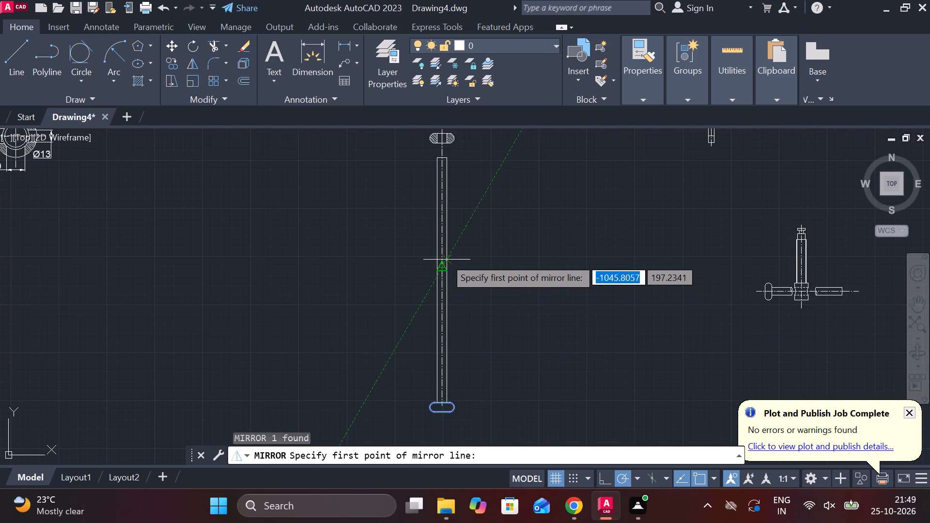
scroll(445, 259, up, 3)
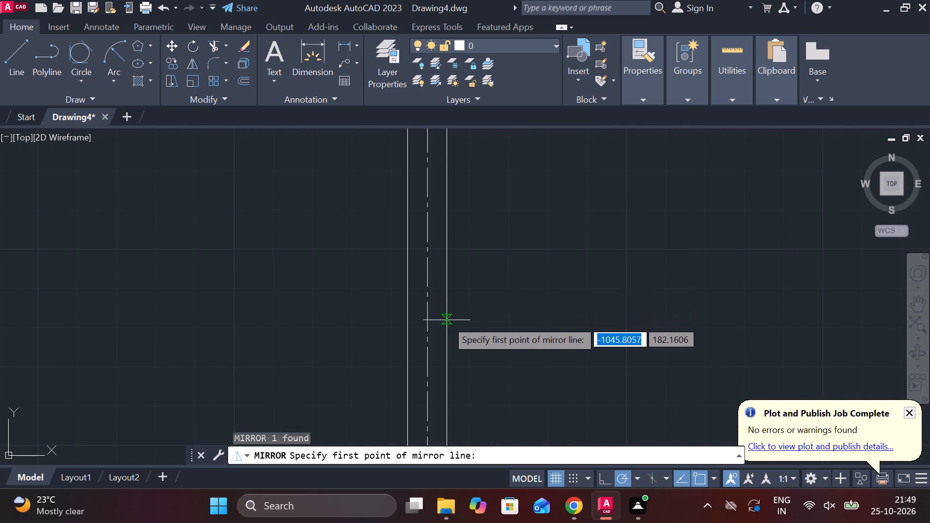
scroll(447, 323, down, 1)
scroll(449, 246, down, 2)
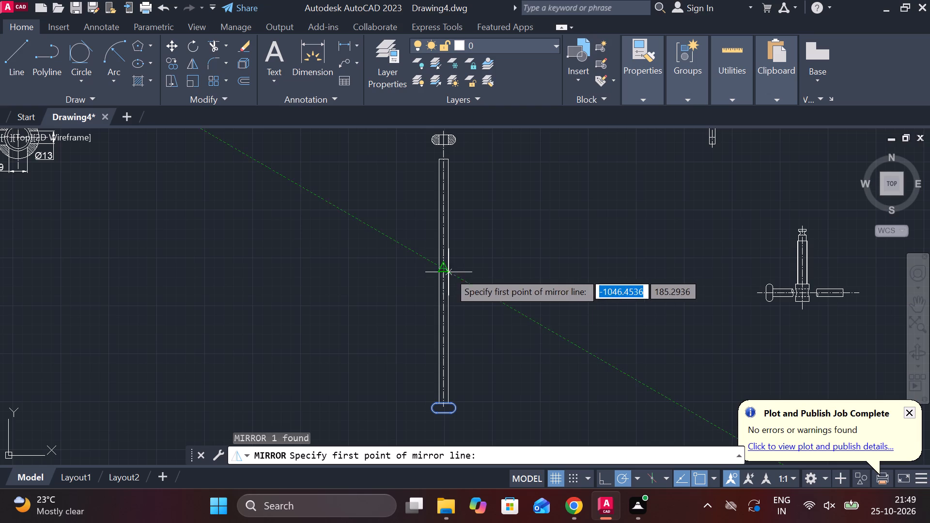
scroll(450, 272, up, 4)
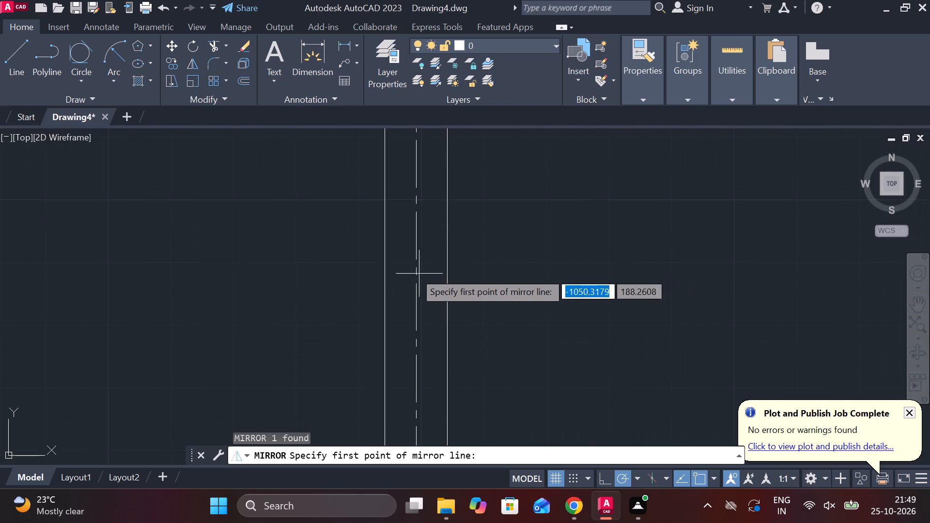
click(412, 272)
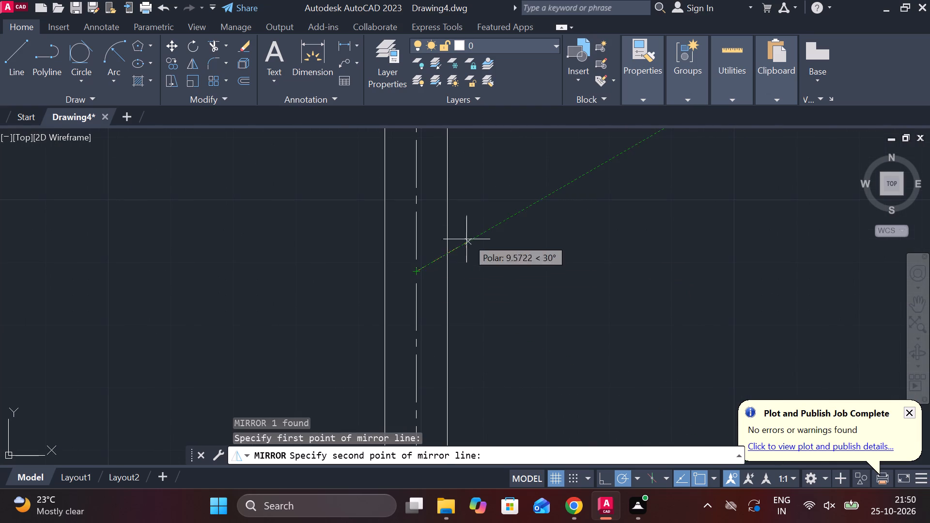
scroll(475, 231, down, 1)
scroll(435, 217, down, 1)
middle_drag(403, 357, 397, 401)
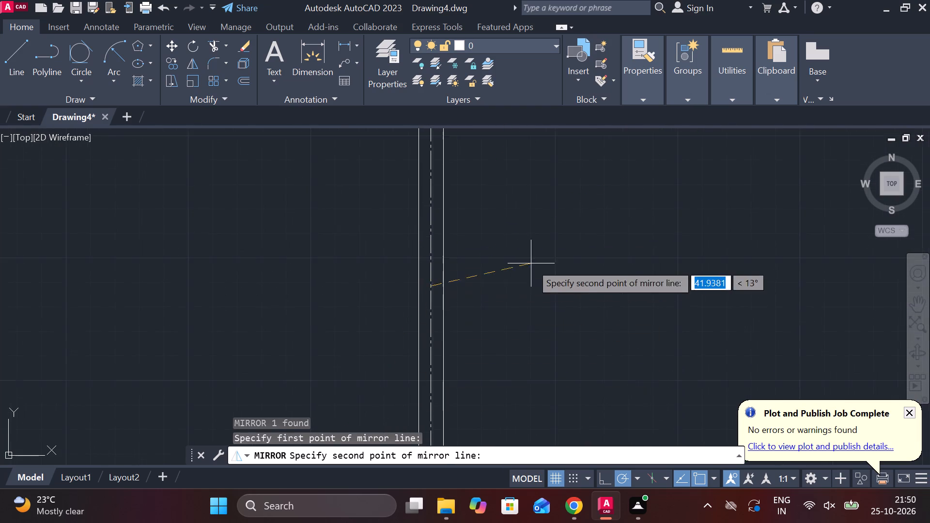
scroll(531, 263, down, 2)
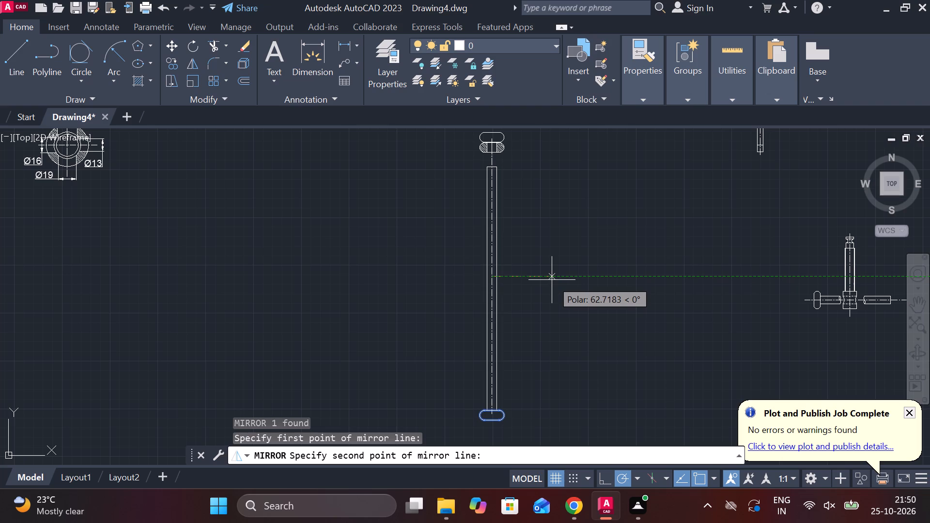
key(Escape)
Erase the hatch from the rounded end cap above the undimensioned long handle rod.
middle_drag(534, 227, 534, 327)
scroll(509, 256, up, 2)
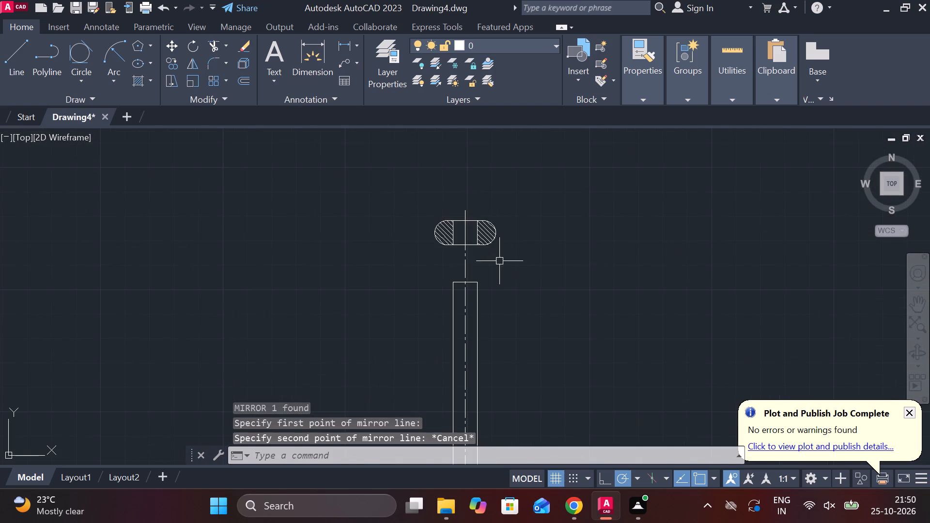
drag(498, 259, 485, 248)
key(Escape)
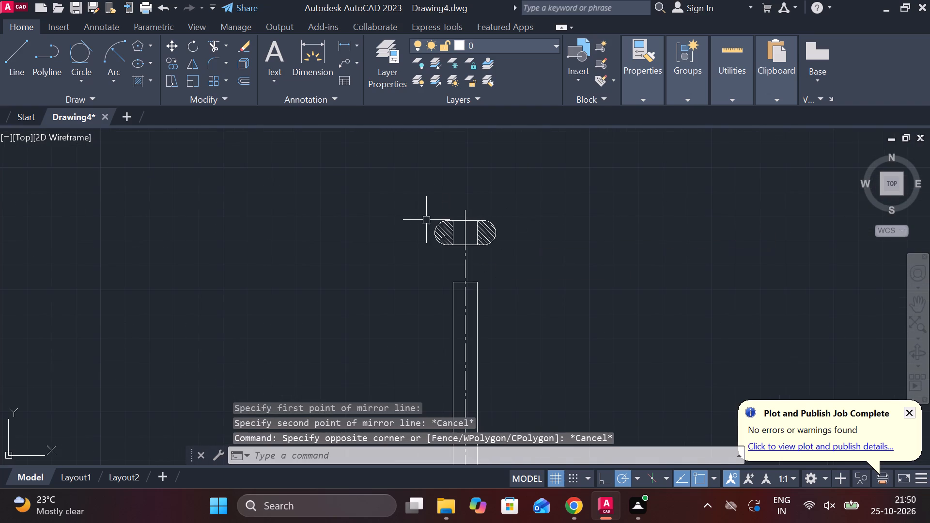
scroll(446, 227, up, 2)
click(547, 244)
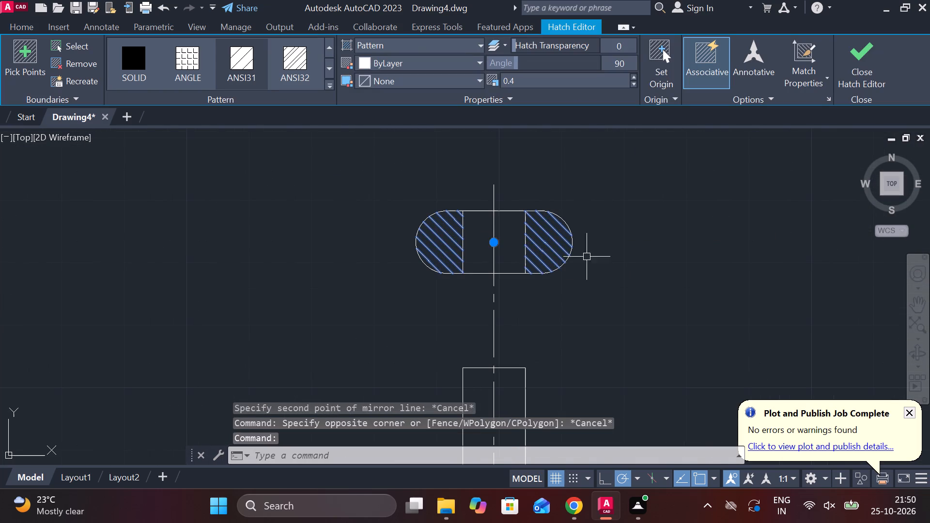
text(E)
key(space)
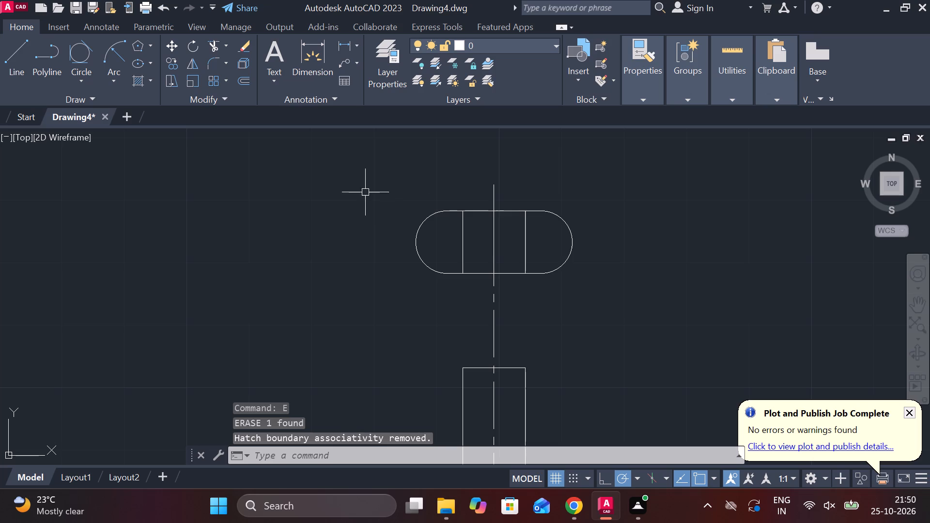
Move the end cap down so its bottom edge midpoint meets the midpoint of the handle rod's top edge.
drag(364, 192, 369, 192)
click(615, 293)
key(m)
key(Return)
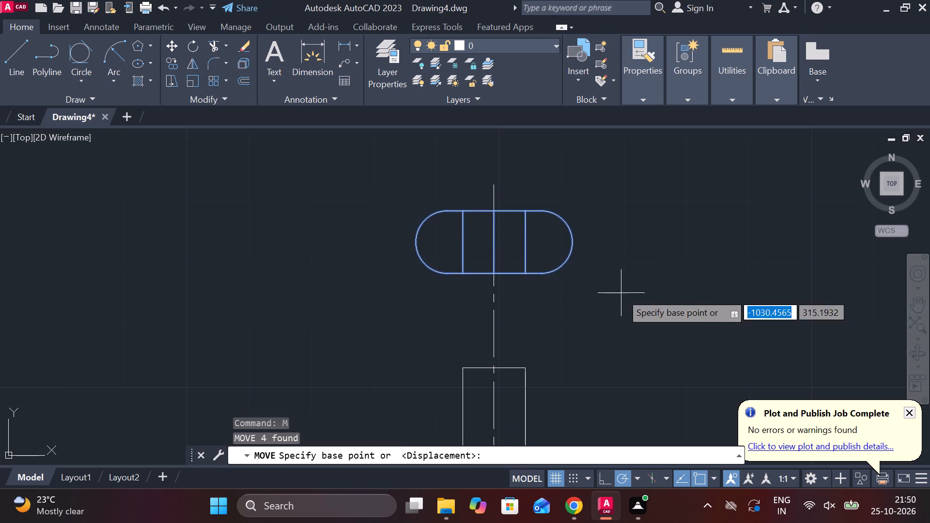
click(497, 277)
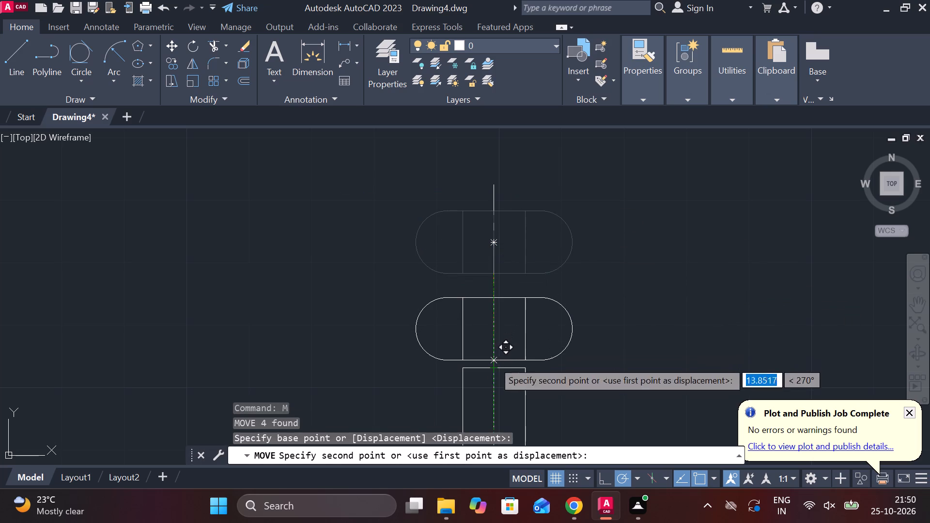
click(493, 367)
scroll(597, 350, down, 1)
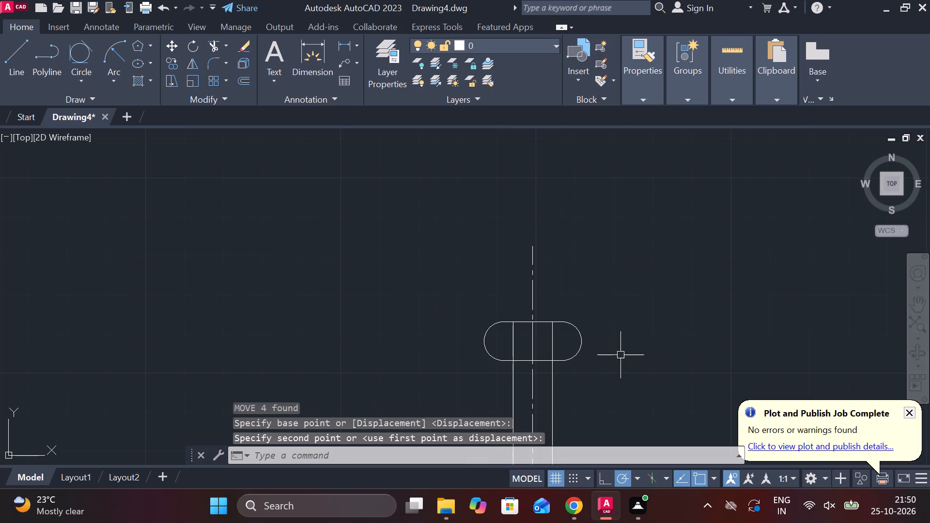
scroll(610, 365, down, 1)
scroll(648, 365, up, 1)
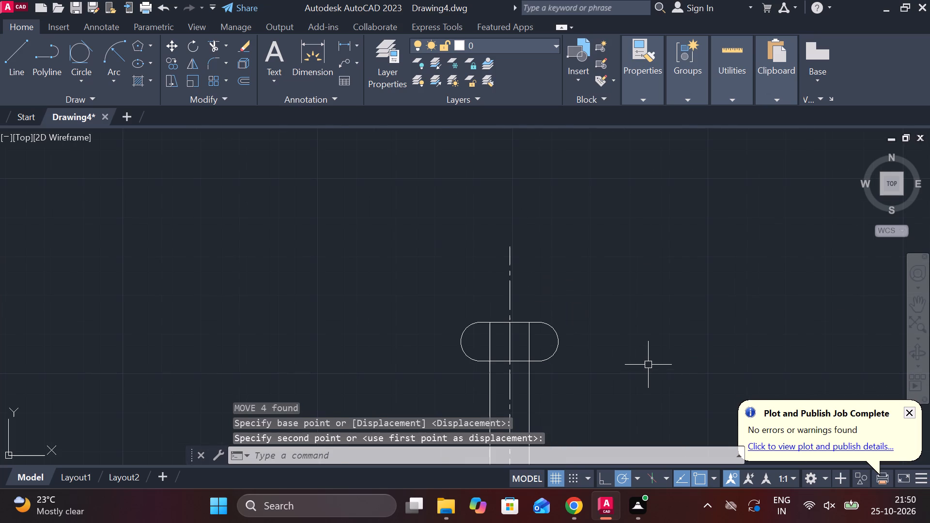
Trim away the two vertical bore lines inside the handle rod's top end cap.
text(TR)
key(space)
scroll(506, 338, up, 2)
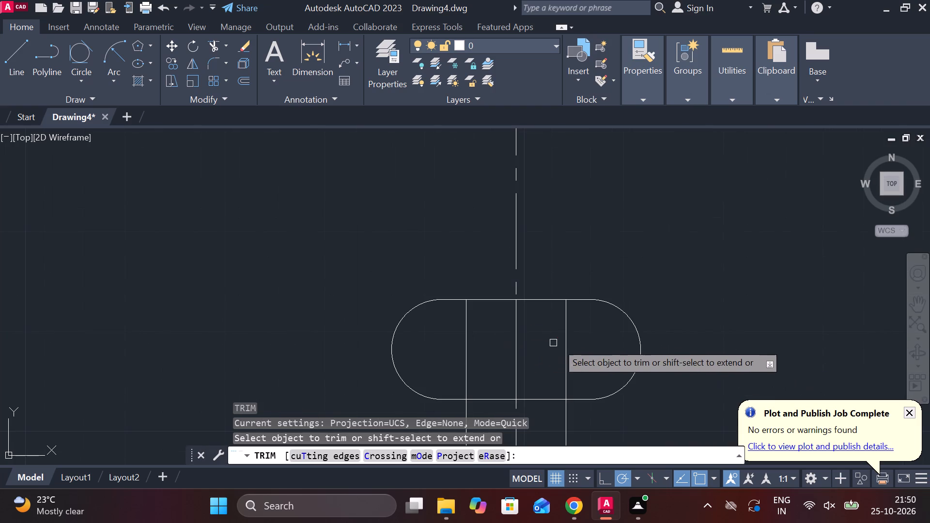
click(568, 343)
click(468, 339)
scroll(501, 339, down, 2)
scroll(634, 347, down, 2)
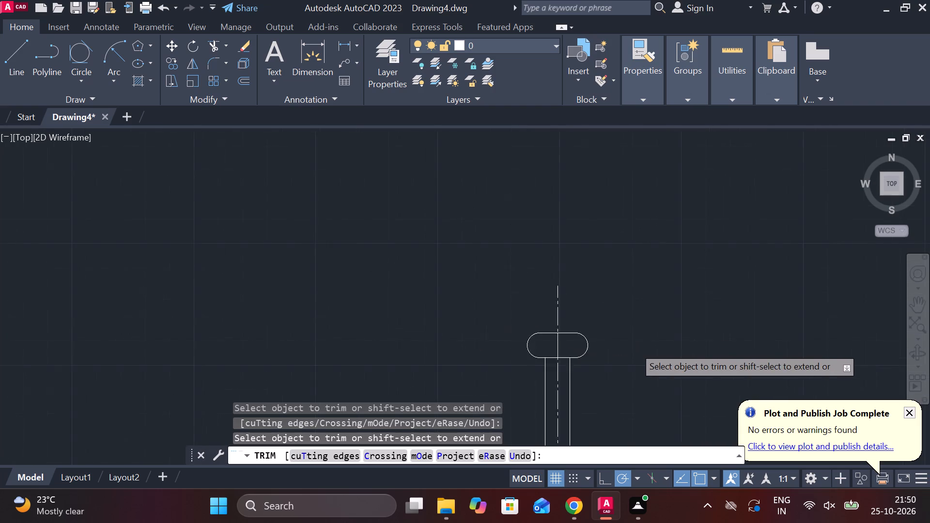
middle_drag(633, 350, 533, 163)
scroll(536, 160, down, 2)
key(Escape)
Move the handle rod with both end caps so its midpoint sits on the shaft's axis at the centre of the grooved cross hole.
drag(489, 136, 513, 177)
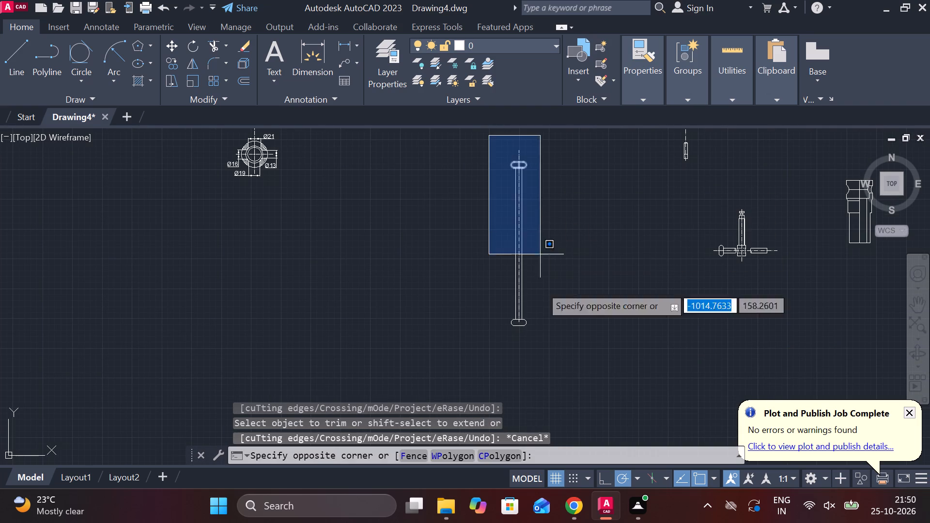
click(577, 362)
key(m)
key(Return)
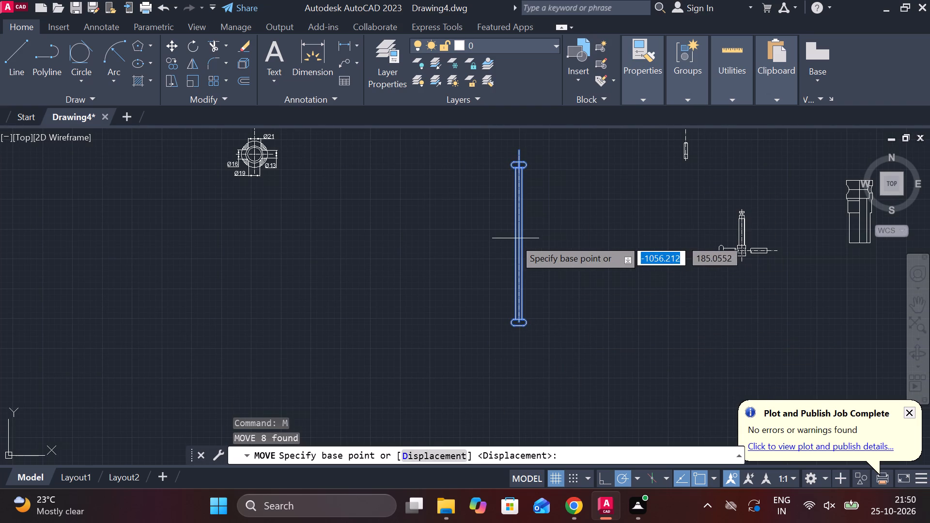
click(514, 239)
scroll(526, 239, down, 2)
middle_drag(537, 237, 502, 351)
scroll(551, 239, up, 3)
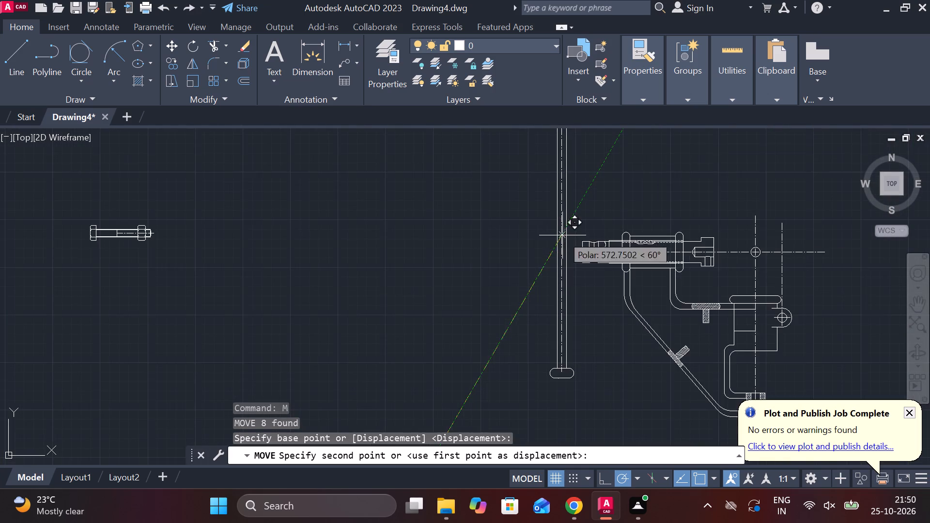
scroll(565, 237, up, 1)
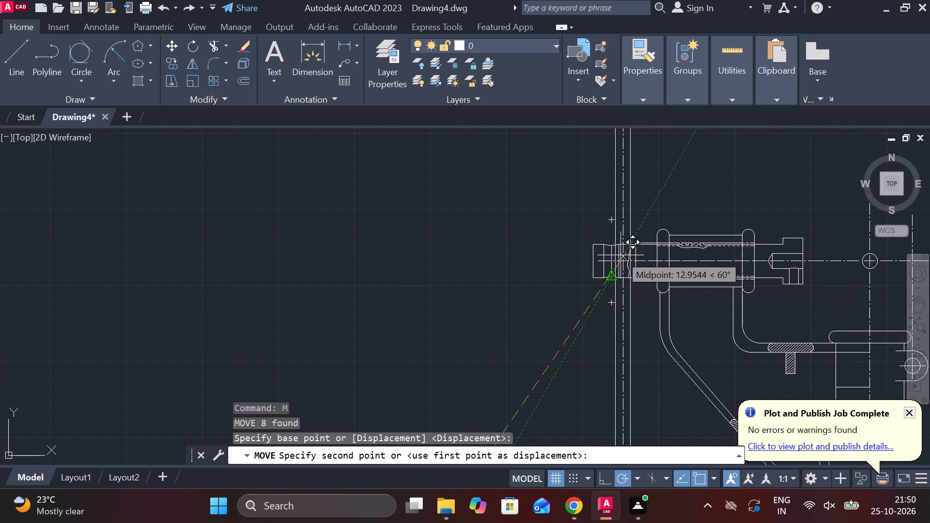
scroll(610, 258, up, 3)
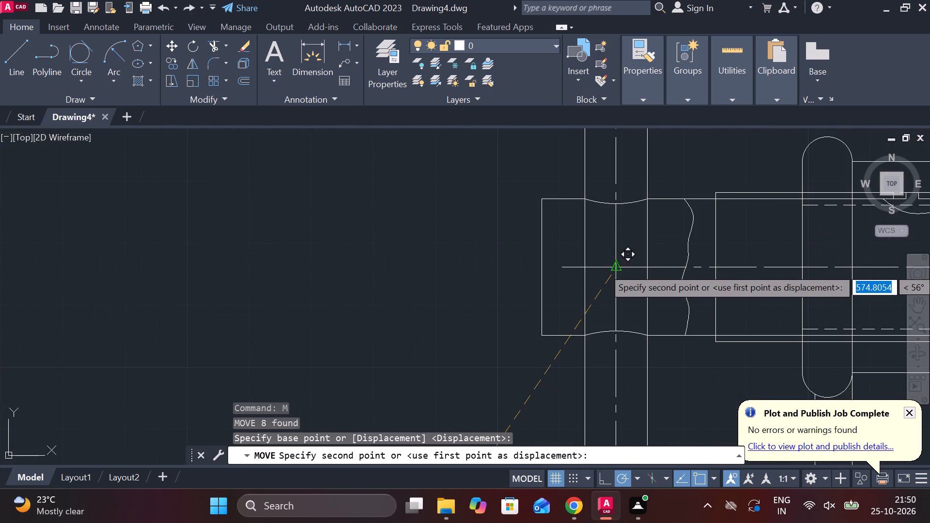
click(612, 268)
scroll(624, 274, down, 4)
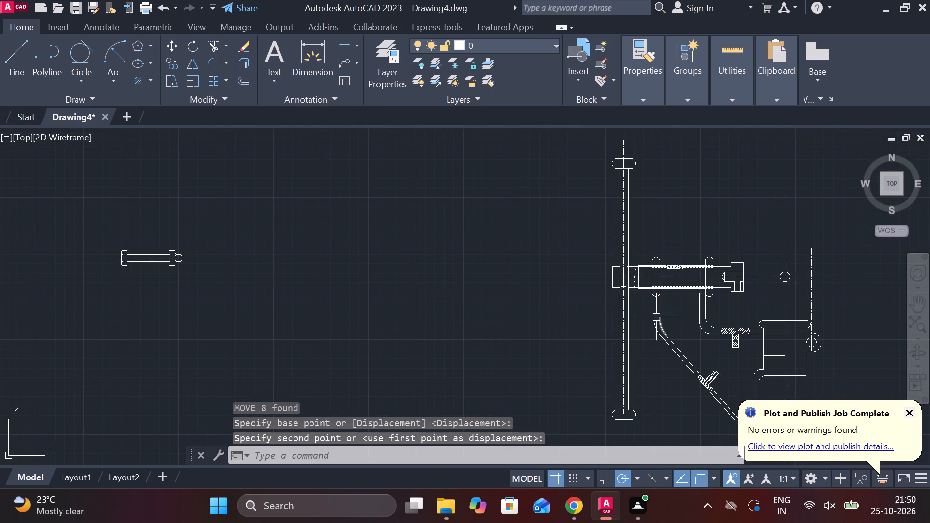
middle_drag(588, 300, 423, 285)
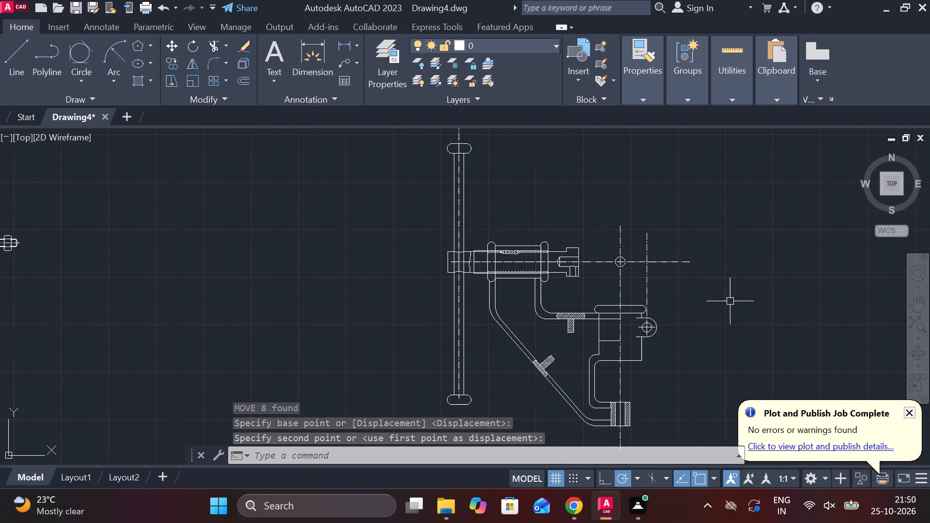
Compare the numbered part drawings with the loose undimensioned part copies below the frame assembly, checking the small M6 set screw.
middle_drag(662, 312, 554, 252)
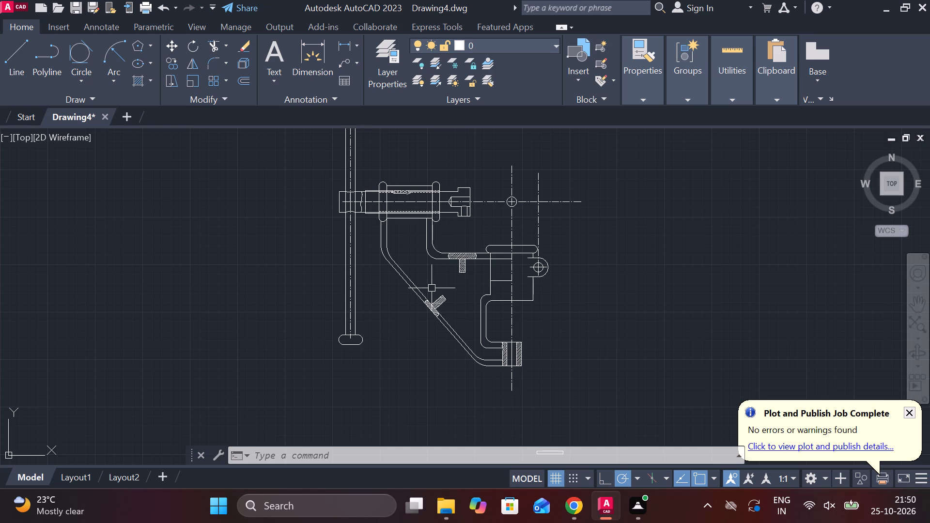
scroll(513, 327, down, 2)
middle_drag(605, 360, 208, 118)
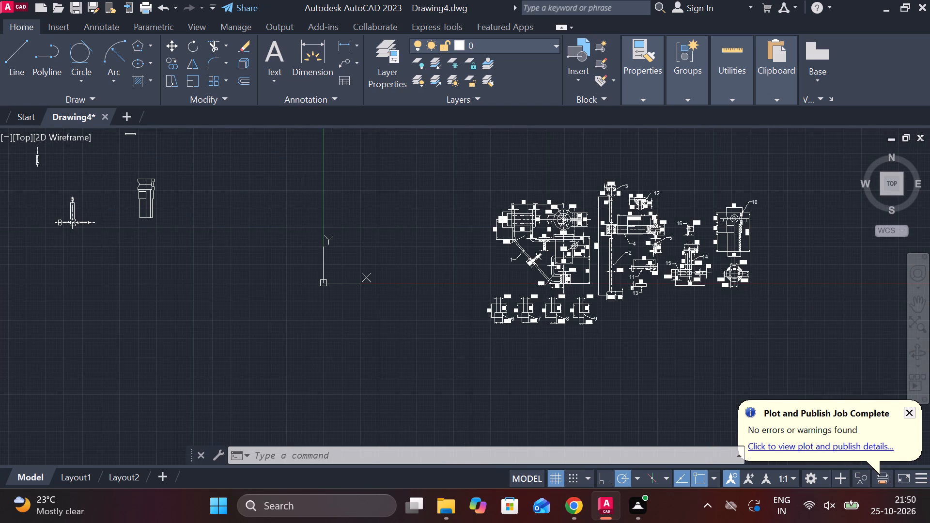
scroll(655, 315, up, 2)
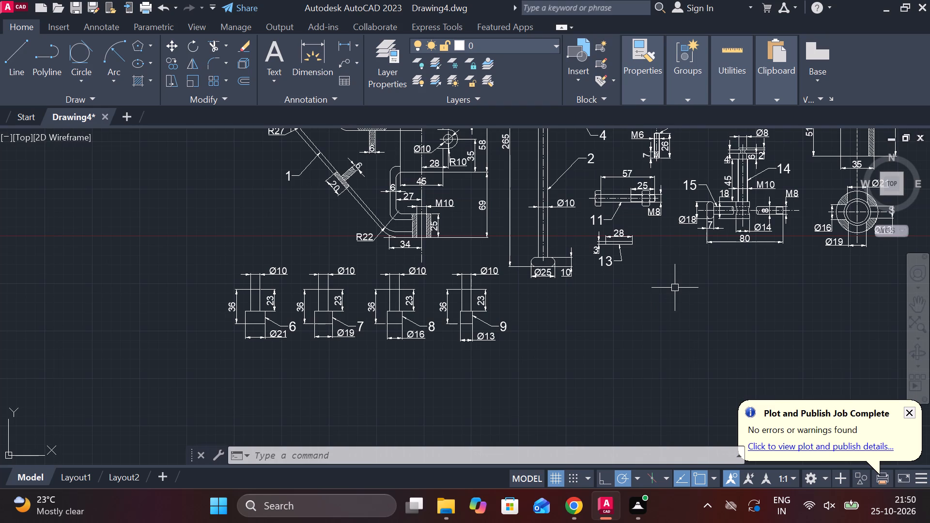
middle_drag(663, 315, 644, 348)
middle_drag(646, 323, 625, 352)
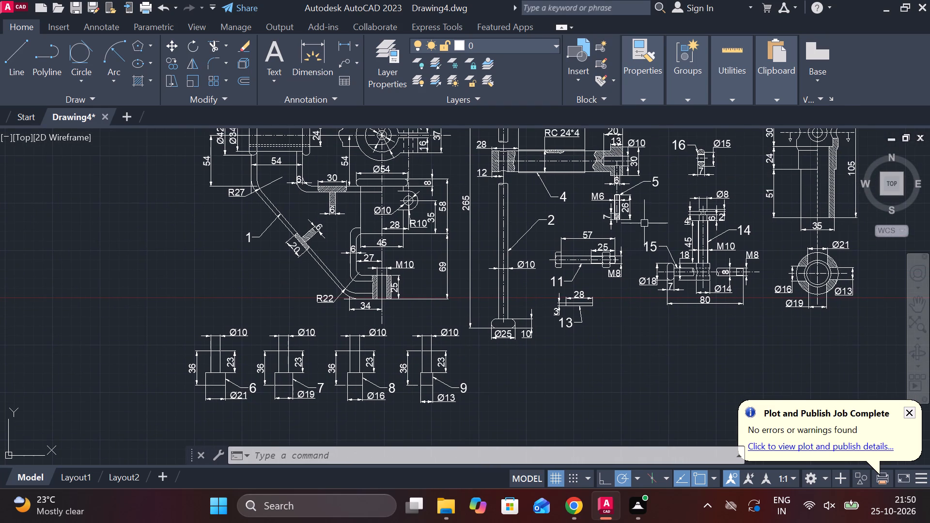
scroll(638, 208, up, 1)
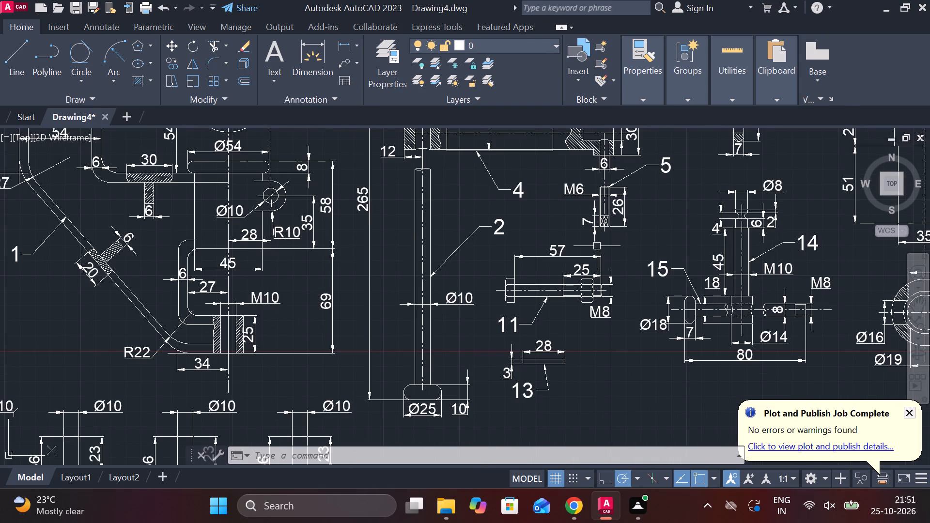
scroll(630, 219, down, 2)
scroll(341, 256, down, 2)
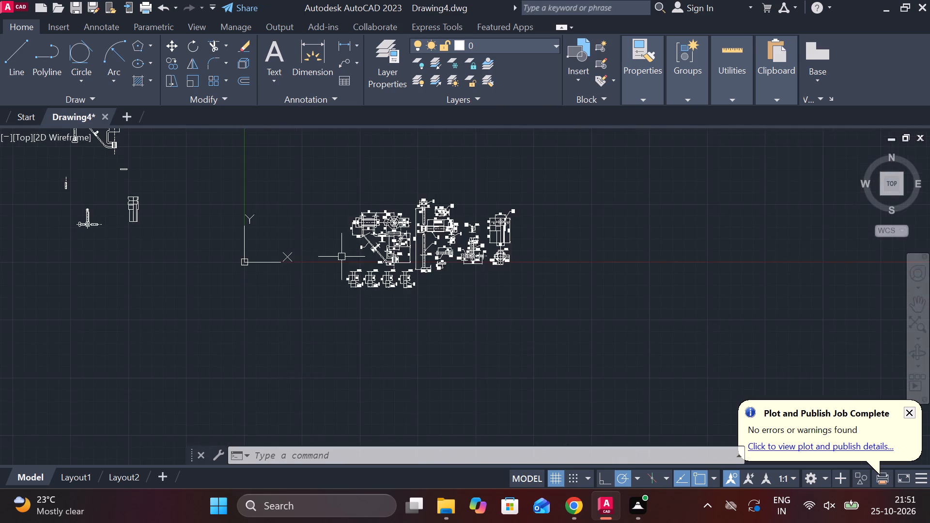
middle_drag(299, 250, 753, 333)
scroll(558, 294, up, 2)
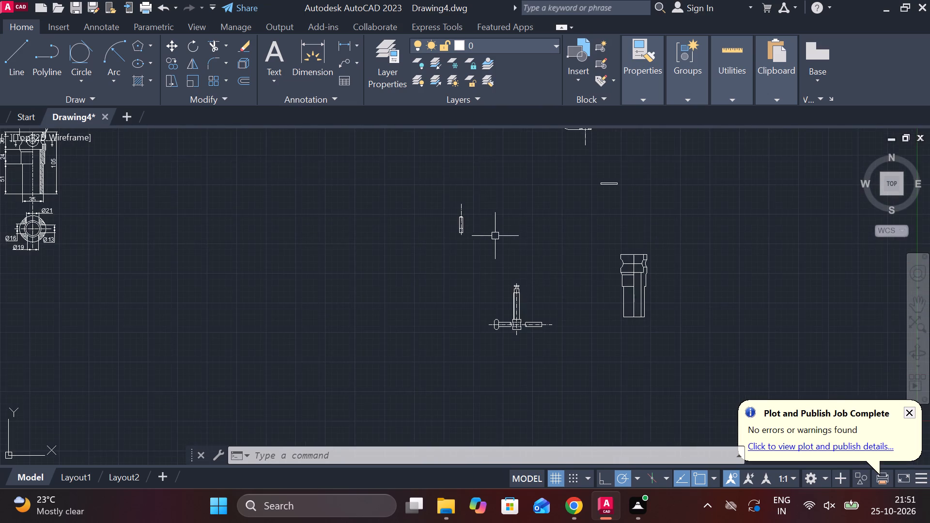
scroll(491, 230, up, 3)
scroll(369, 215, up, 2)
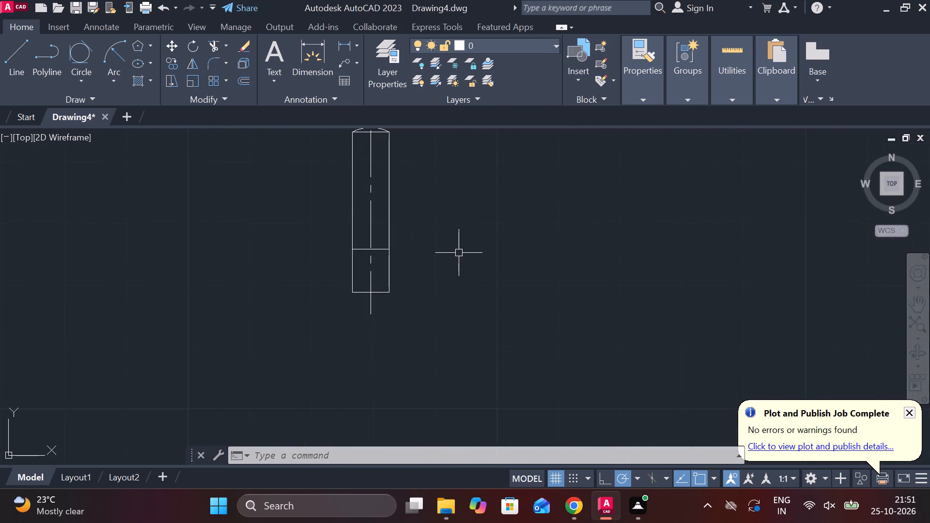
scroll(463, 256, down, 2)
scroll(555, 260, down, 2)
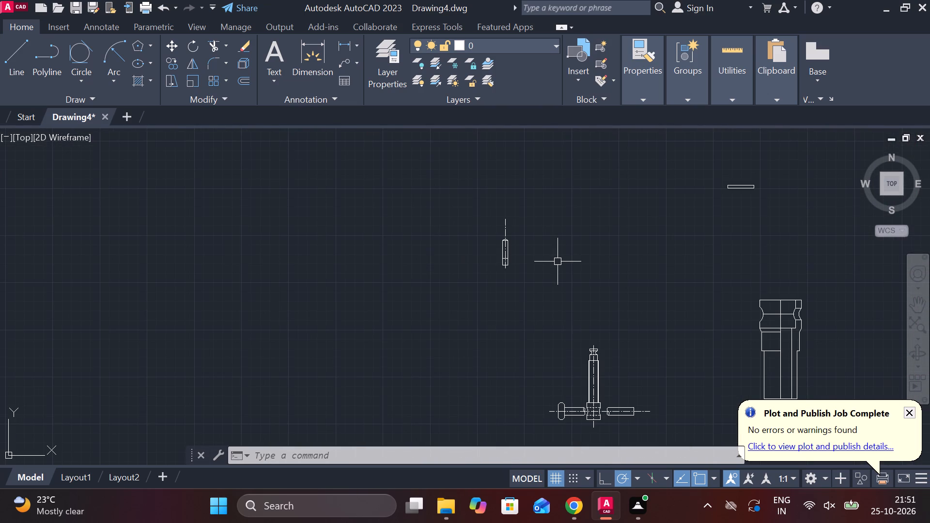
scroll(518, 268, up, 1)
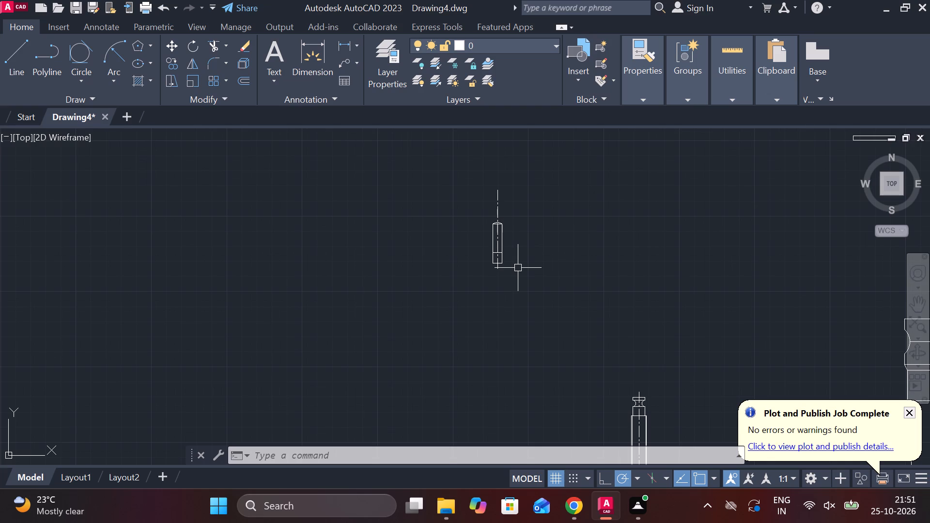
scroll(518, 268, down, 3)
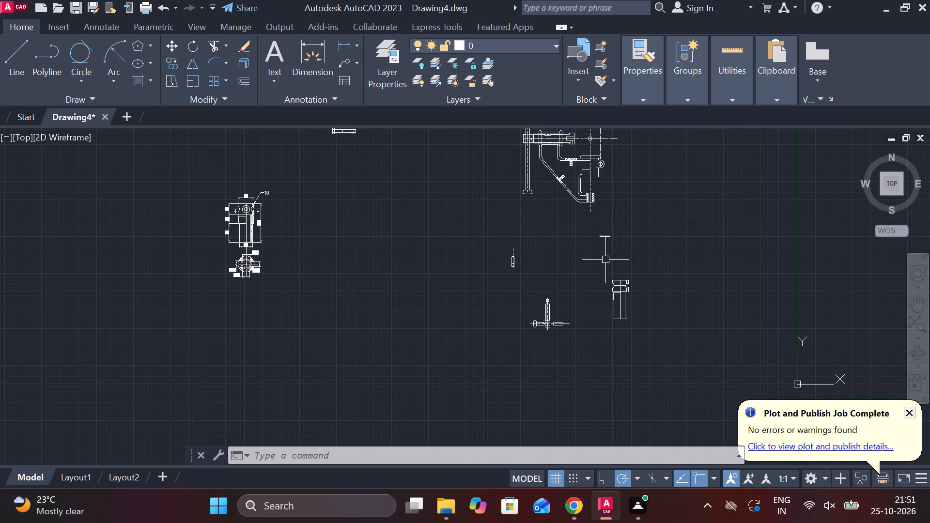
scroll(602, 253, down, 1)
scroll(616, 243, up, 3)
scroll(611, 243, down, 2)
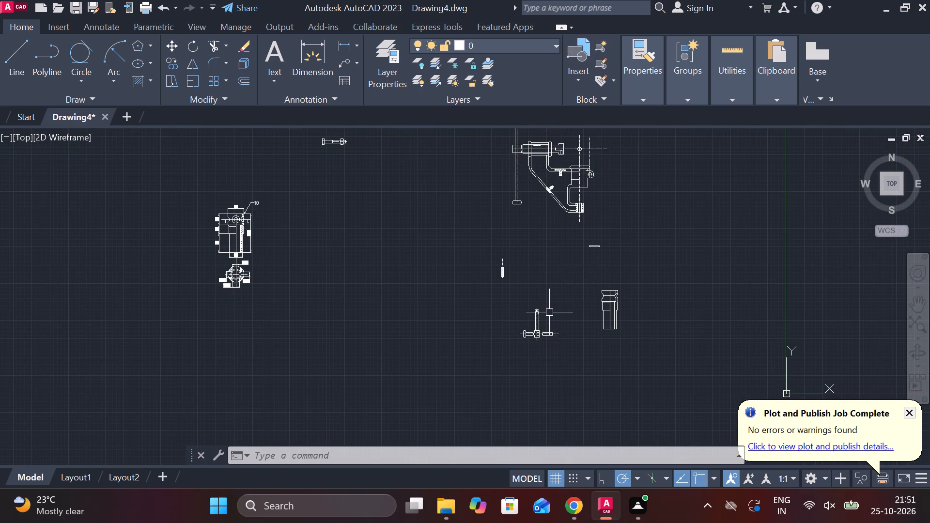
scroll(541, 335, up, 3)
scroll(589, 316, down, 2)
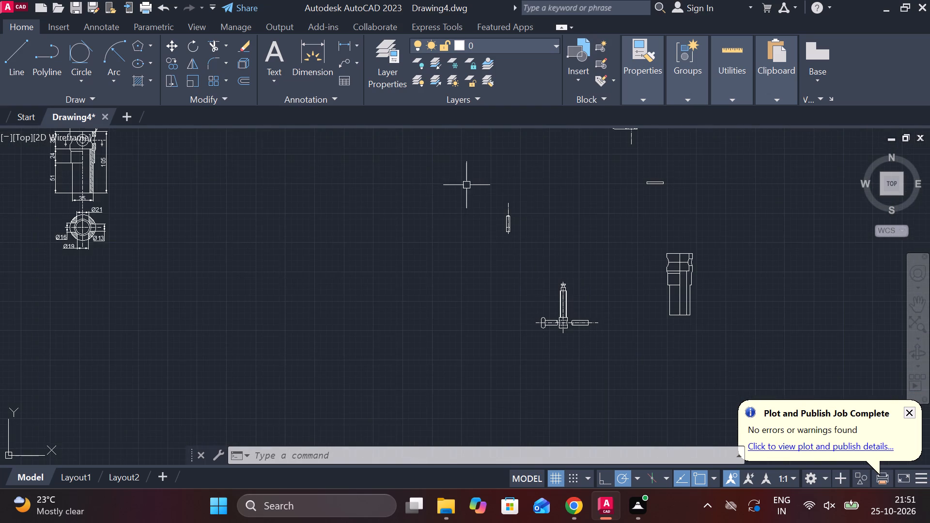
Copy part 5, the M6 set screw, with its dimensions and leader but without its centreline, to below the undimensioned T-handle screw.
middle_drag(471, 186, 469, 359)
middle_drag(516, 272, 162, 233)
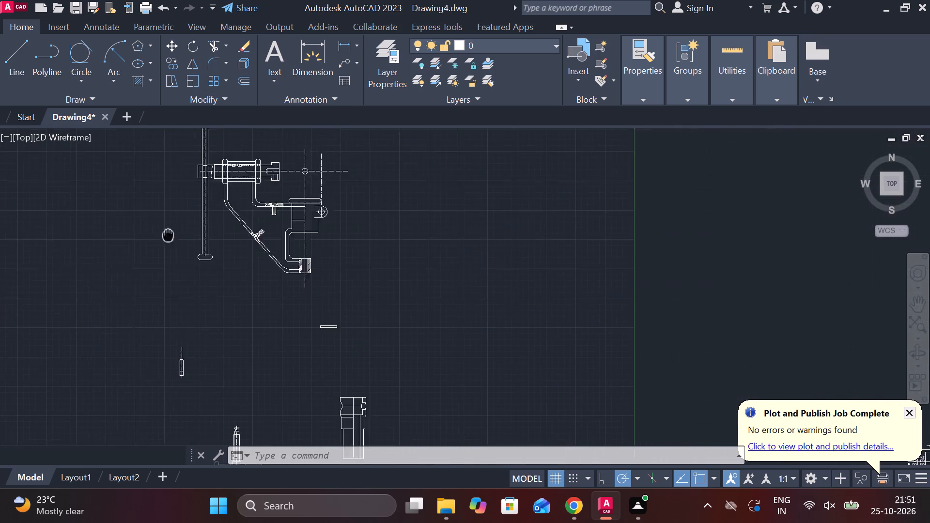
scroll(480, 297, down, 1)
scroll(551, 314, down, 1)
middle_drag(569, 325, 149, 161)
scroll(360, 239, up, 2)
middle_drag(365, 235, 482, 362)
scroll(416, 312, up, 3)
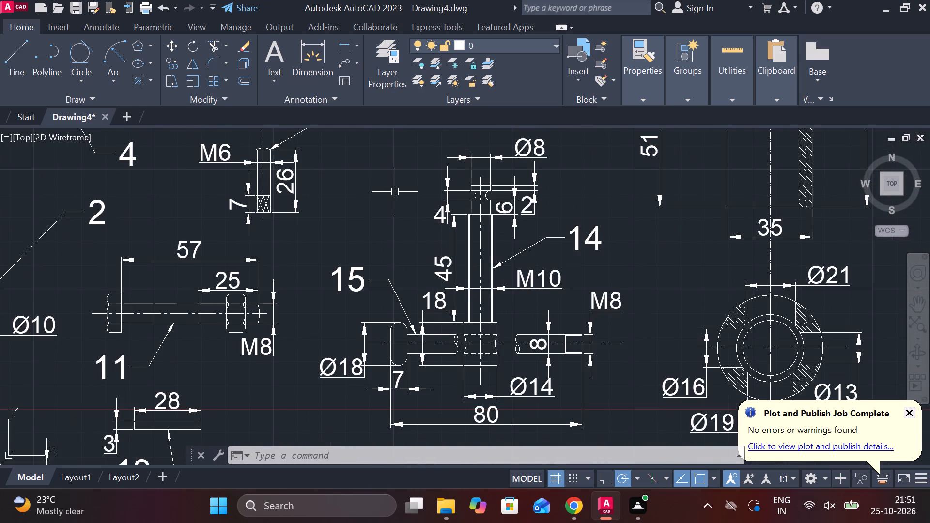
middle_drag(393, 191, 475, 288)
scroll(374, 305, up, 2)
middle_drag(350, 298, 406, 310)
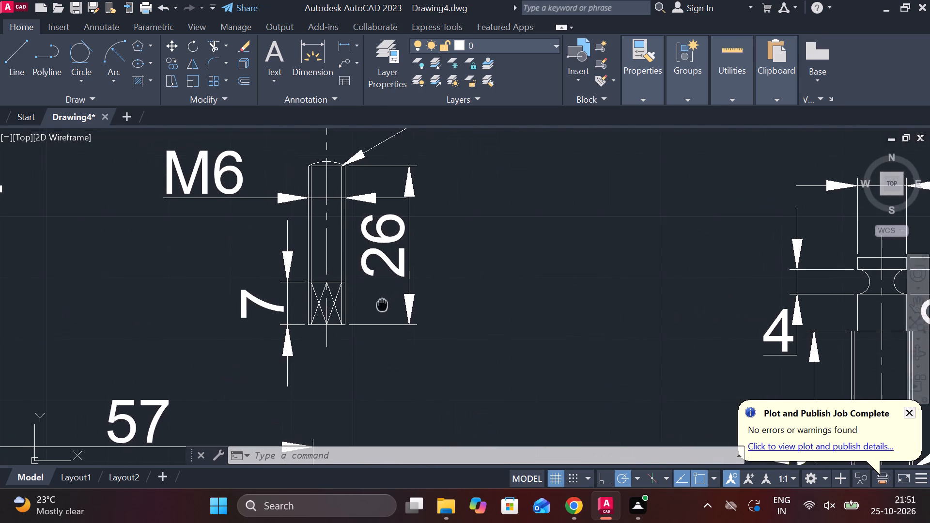
middle_drag(406, 310, 438, 311)
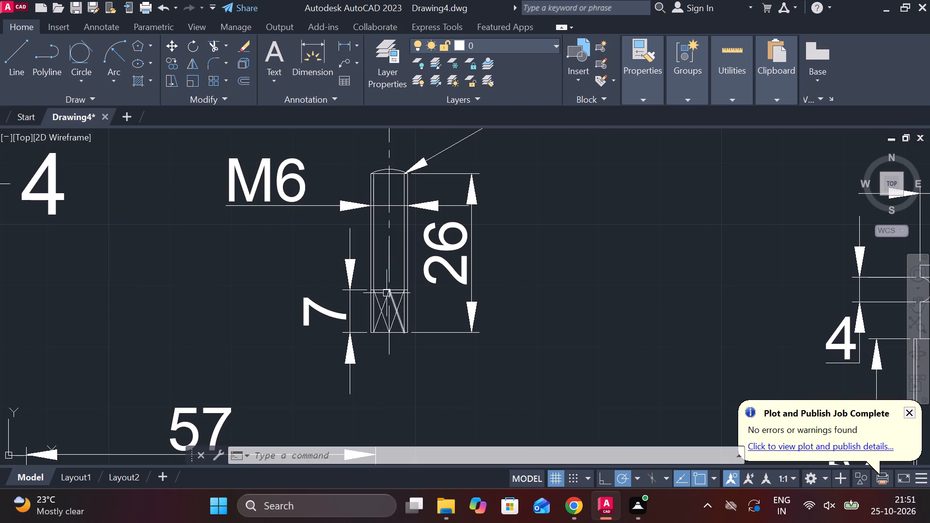
drag(421, 368, 410, 333)
click(368, 162)
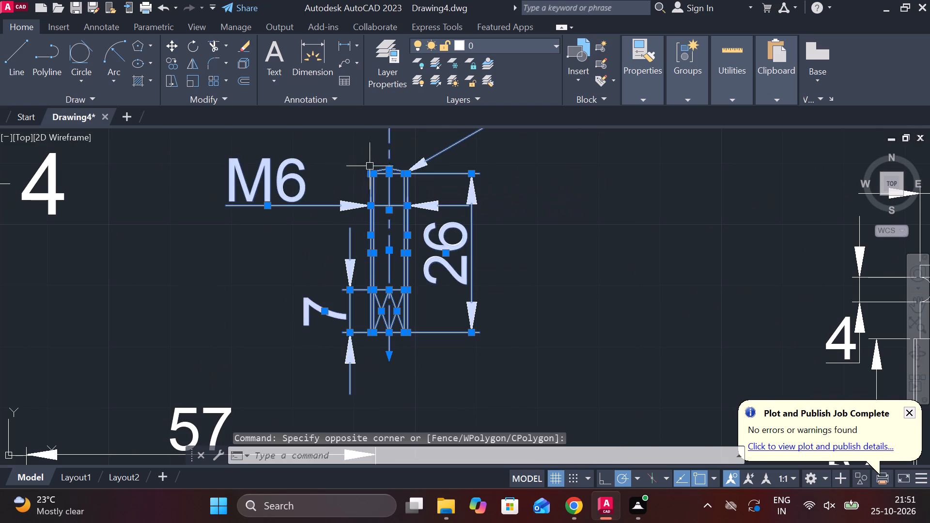
scroll(496, 228, down, 2)
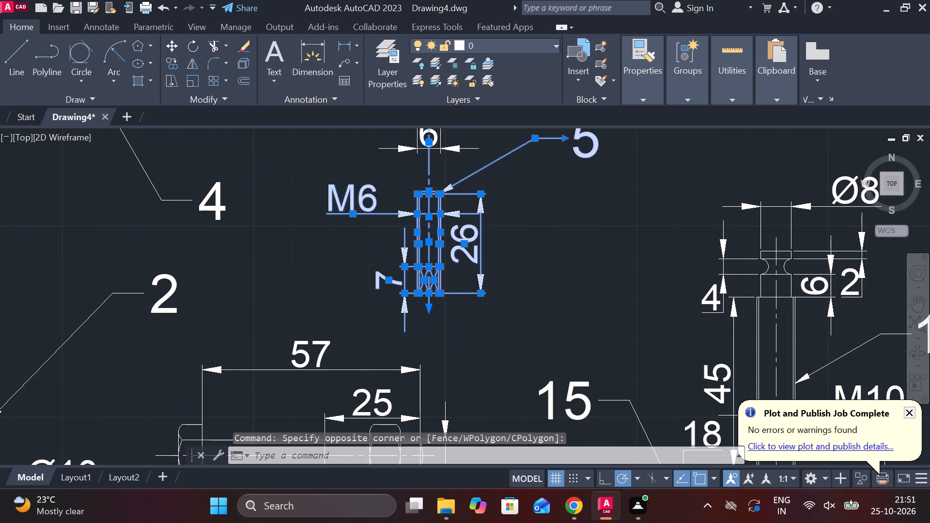
scroll(480, 206, up, 1)
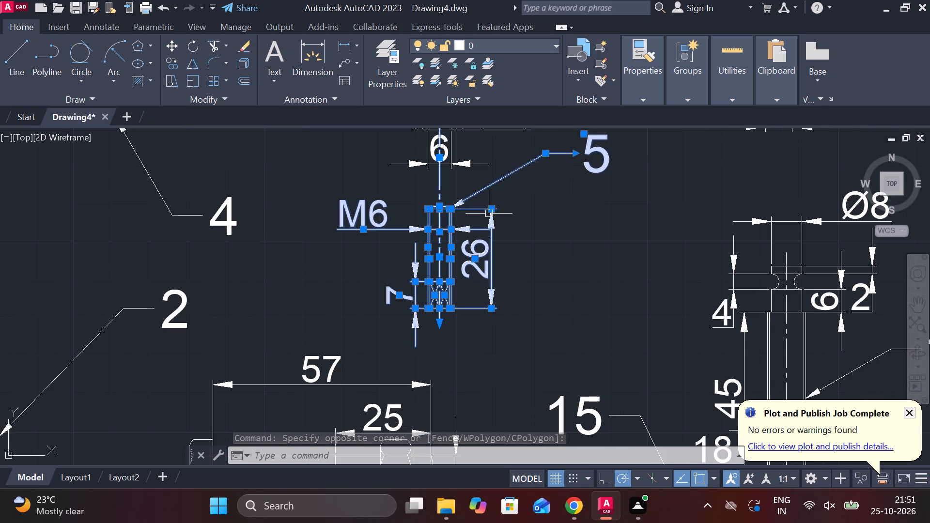
shift+click(438, 190)
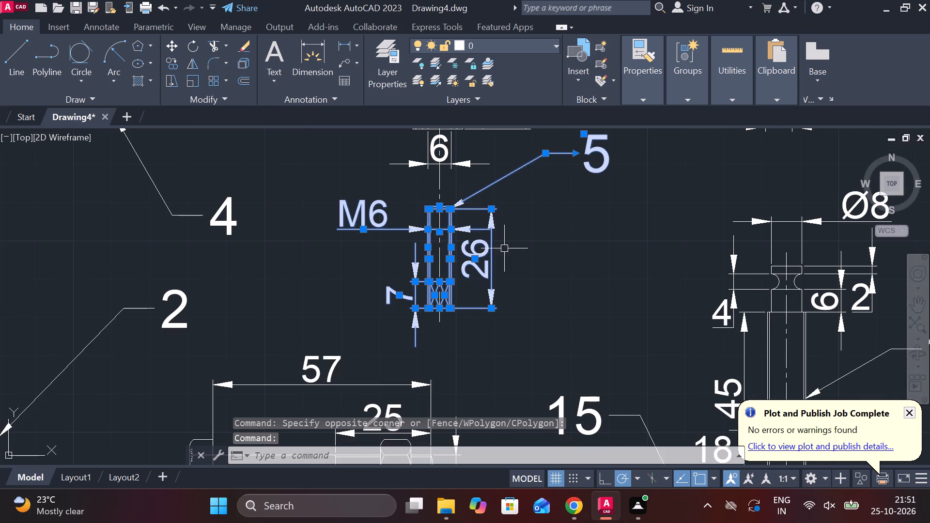
text(CO)
key(Return)
click(537, 277)
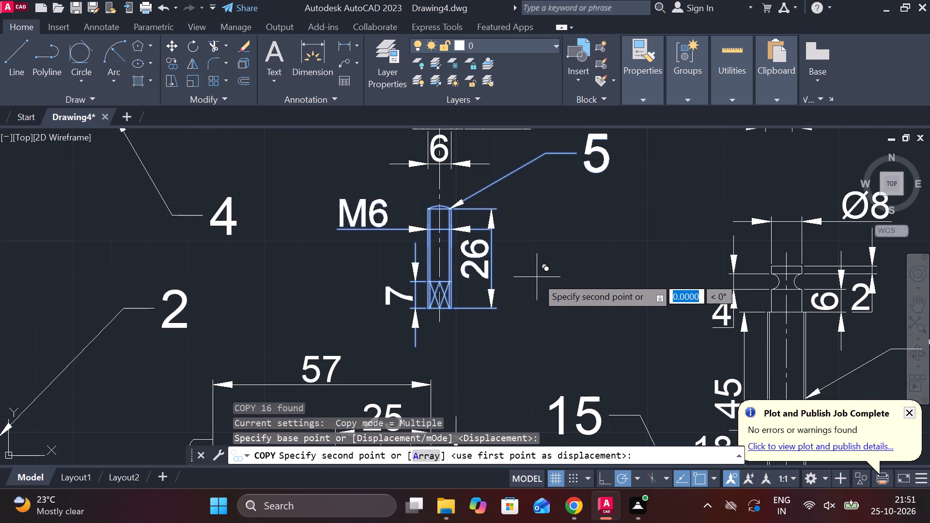
scroll(537, 277, down, 3)
scroll(586, 312, down, 2)
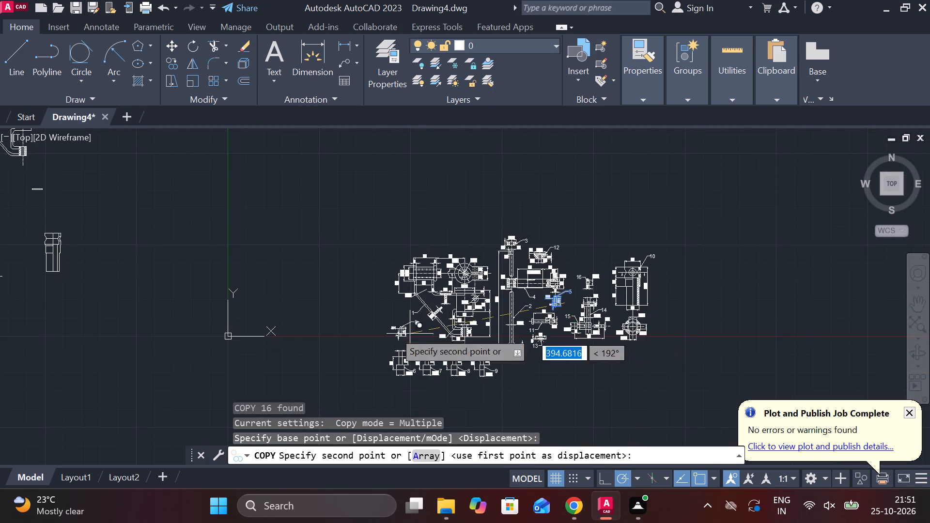
middle_drag(294, 289, 461, 301)
scroll(238, 292, up, 2)
middle_drag(283, 292, 536, 333)
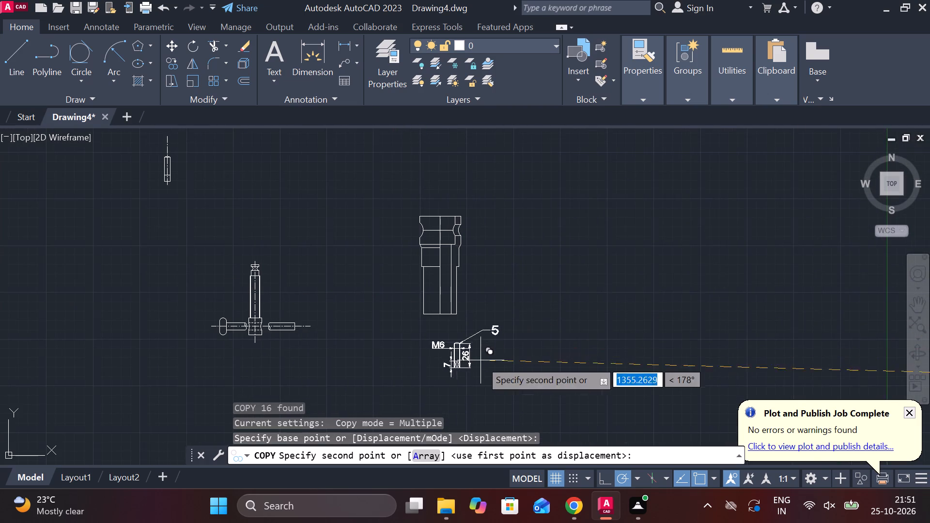
middle_drag(399, 359, 563, 284)
scroll(448, 326, up, 1)
click(471, 321)
key(Escape)
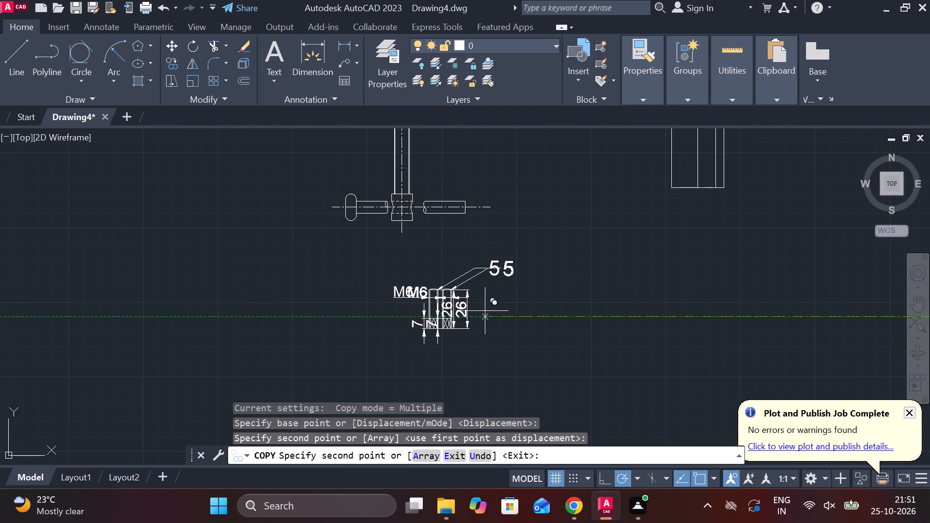
Erase the number 5 leader and the 26, M6 and 7 dimensions from the set screw copy.
click(442, 305)
click(470, 269)
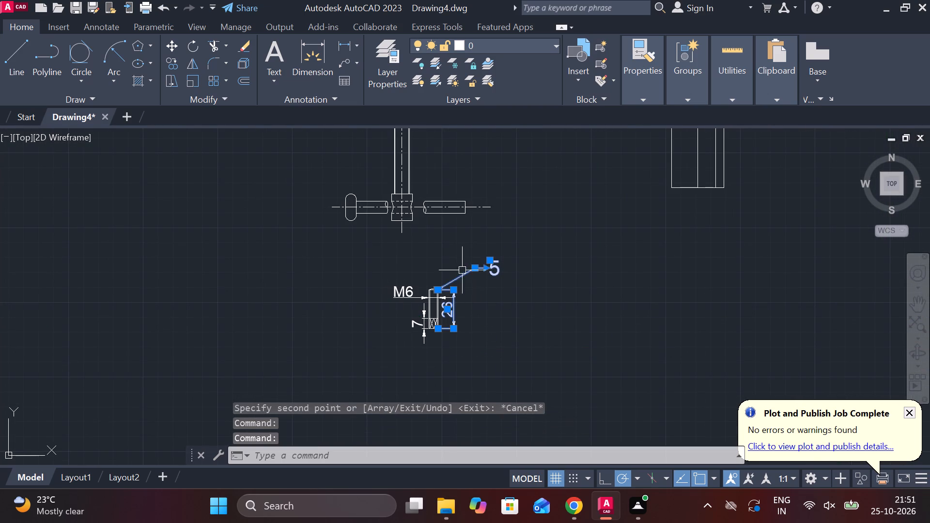
click(398, 285)
key(e)
key(space)
scroll(392, 318, up, 2)
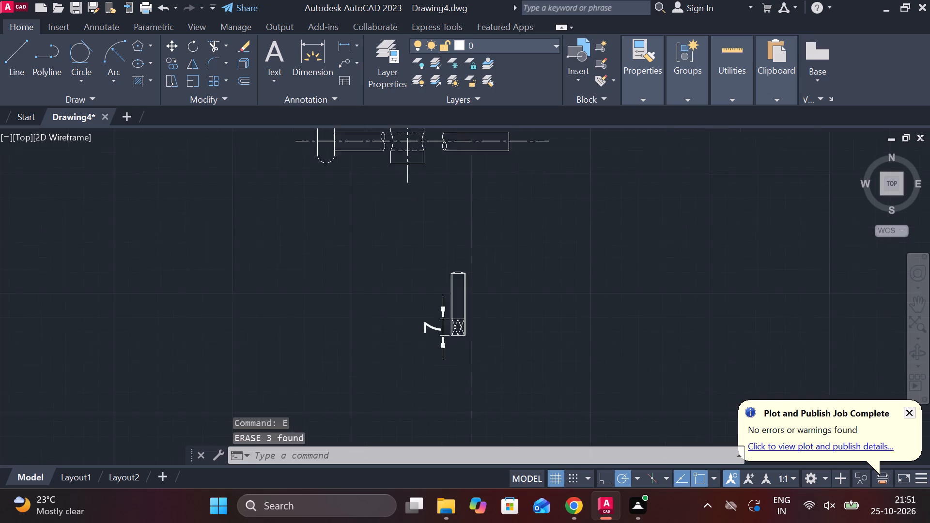
scroll(392, 318, up, 1)
click(479, 338)
text(E)
key(space)
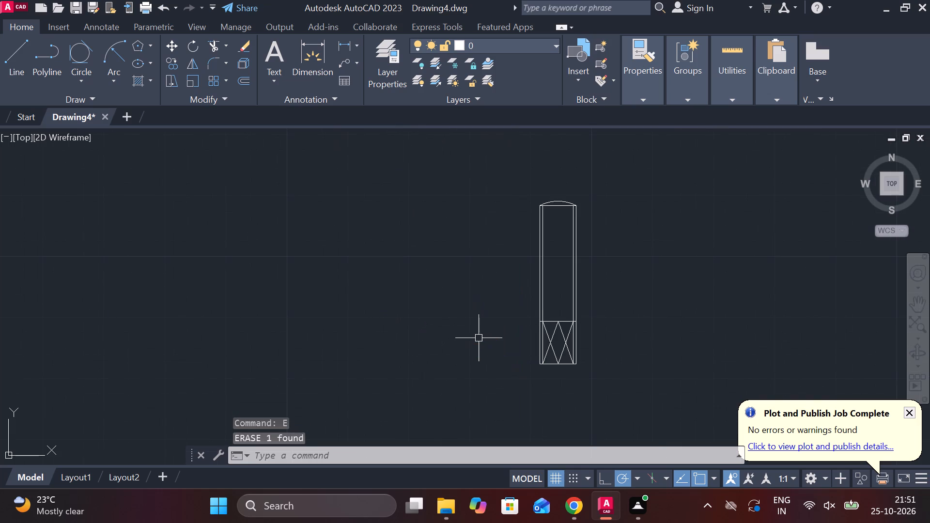
Examine the dimensioned drawings of the stepped pins, parts 6 to 9, below the frame drawing.
scroll(480, 335, down, 2)
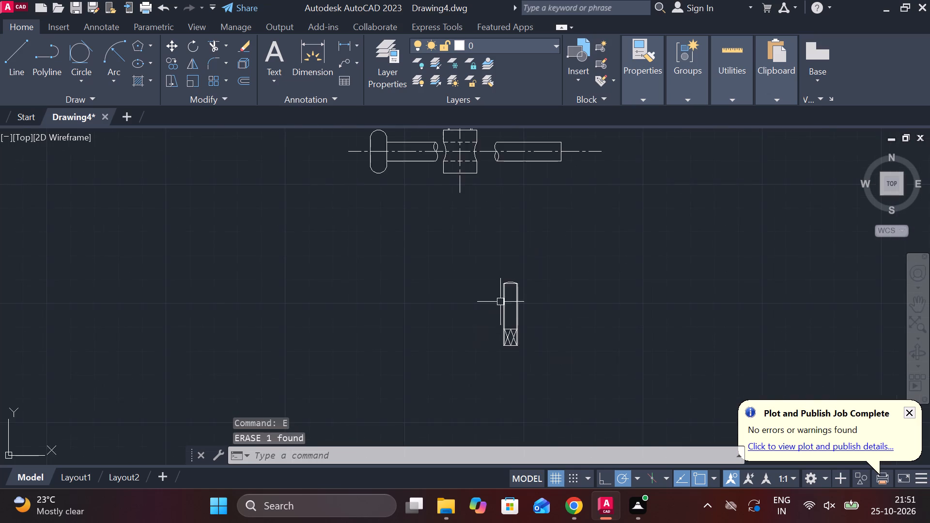
scroll(500, 295, down, 3)
scroll(631, 310, up, 1)
middle_drag(565, 311, 339, 271)
scroll(273, 270, down, 1)
middle_drag(606, 329, 603, 329)
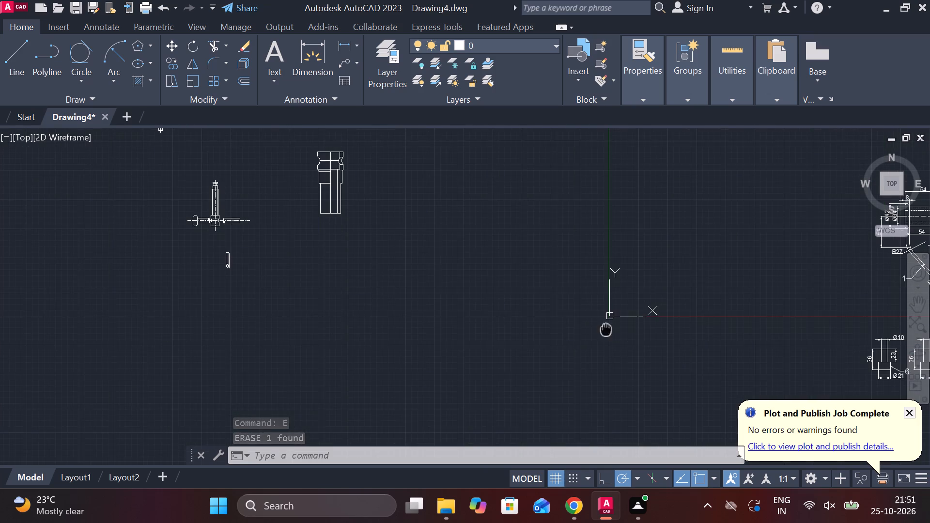
middle_drag(603, 329, 61, 264)
scroll(262, 327, up, 3)
middle_drag(340, 340, 198, 360)
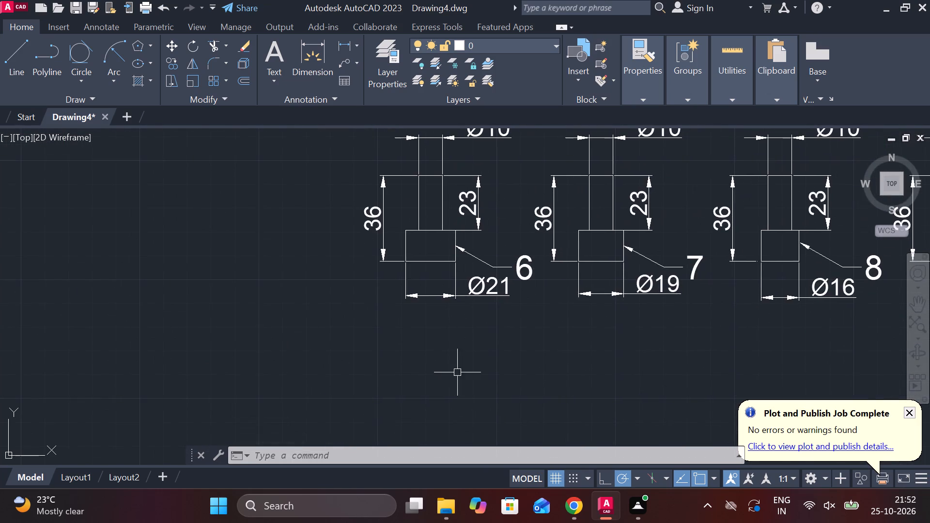
middle_drag(446, 376, 280, 381)
scroll(502, 363, down, 1)
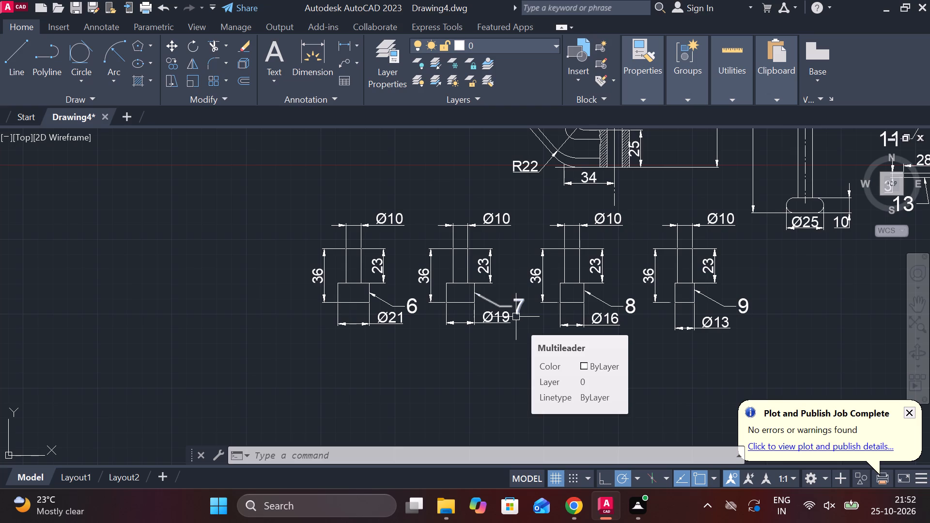
scroll(485, 313, down, 1)
scroll(385, 296, down, 1)
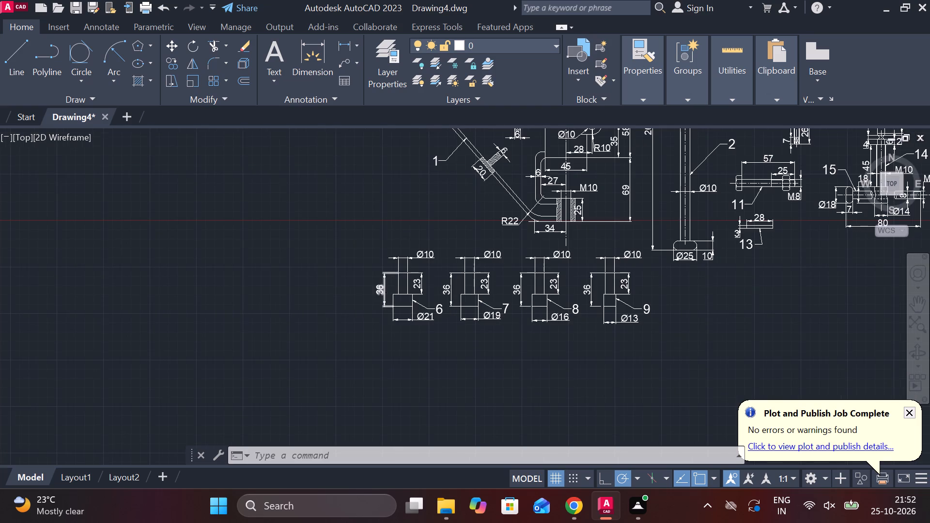
Examine the bored head of the shaft and its cross hole in the frame assembly.
middle_drag(314, 269, 570, 394)
scroll(522, 336, down, 1)
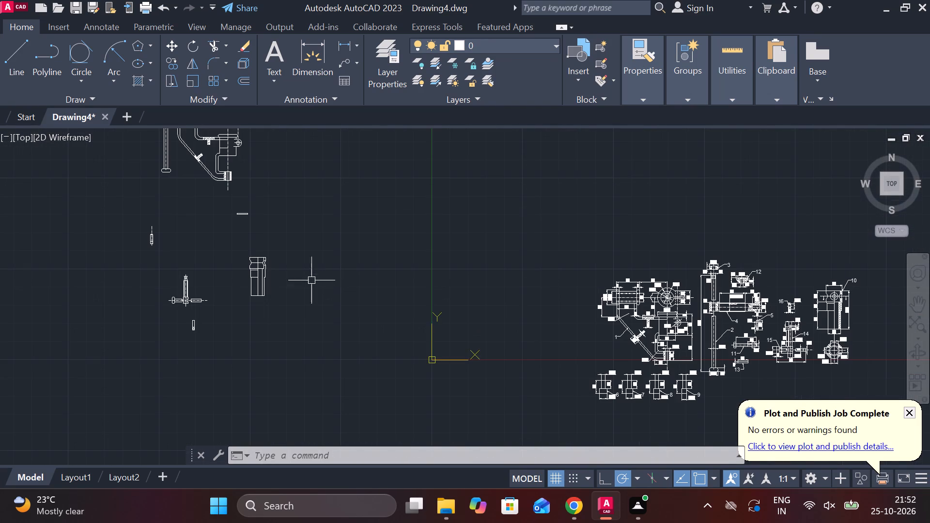
middle_drag(329, 273, 478, 312)
scroll(370, 209, up, 2)
middle_drag(349, 242, 364, 338)
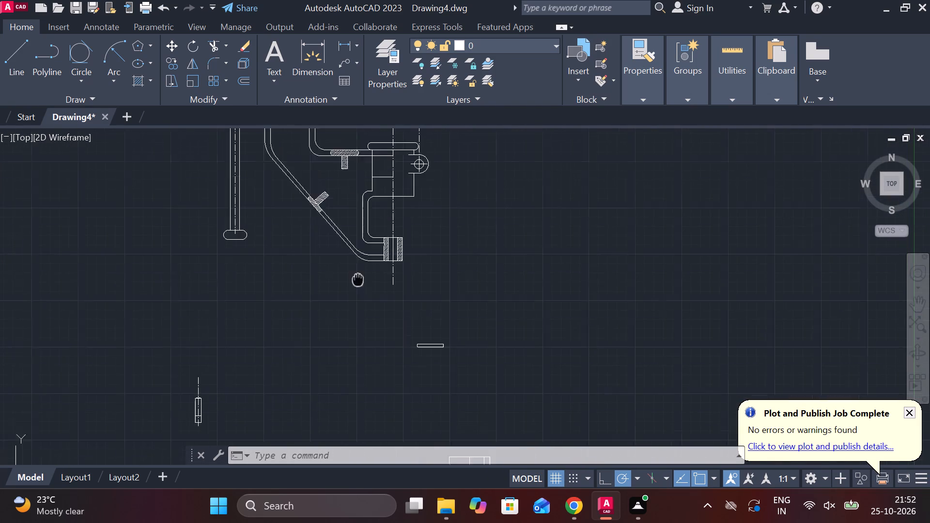
middle_drag(364, 338, 370, 382)
scroll(362, 215, up, 3)
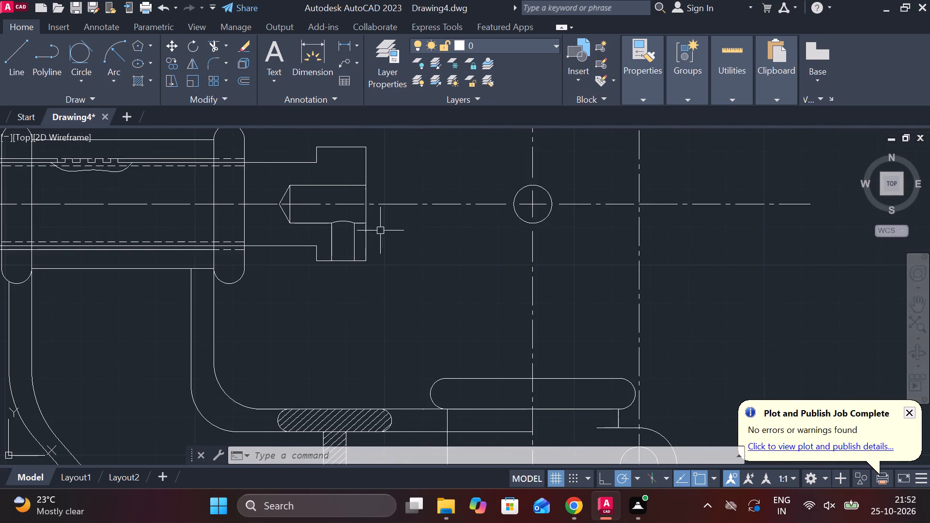
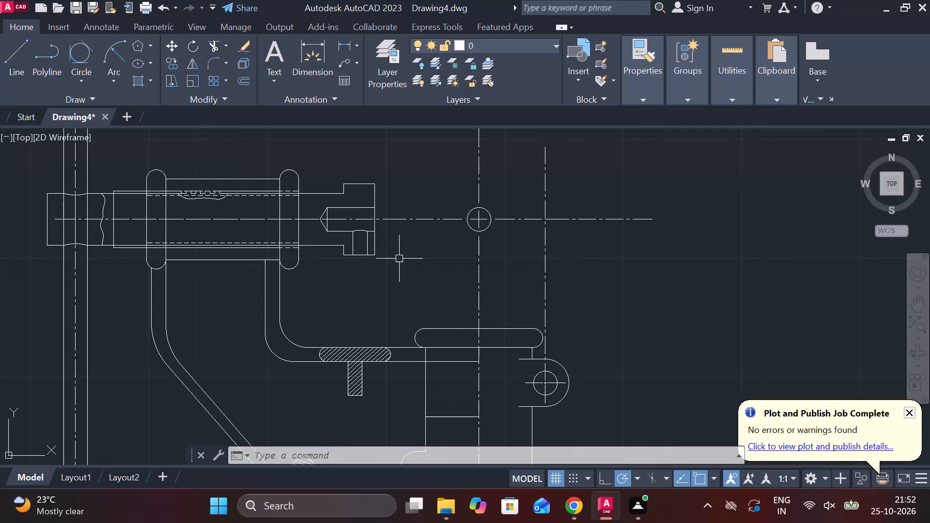
Trim away the pointed centre hole and the small cross-hole lines inside the stepped head of the horizontal screw.
middle_drag(376, 269, 434, 314)
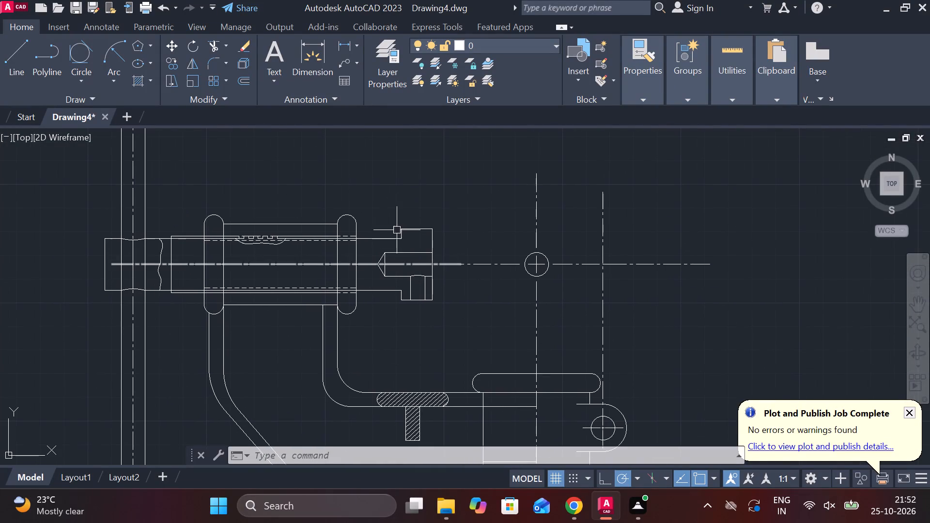
text(TR)
key(space)
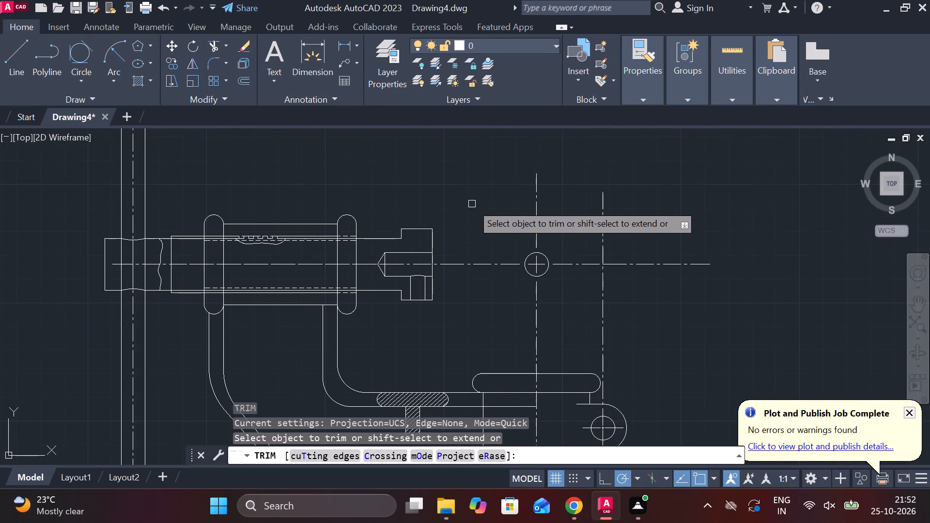
click(415, 253)
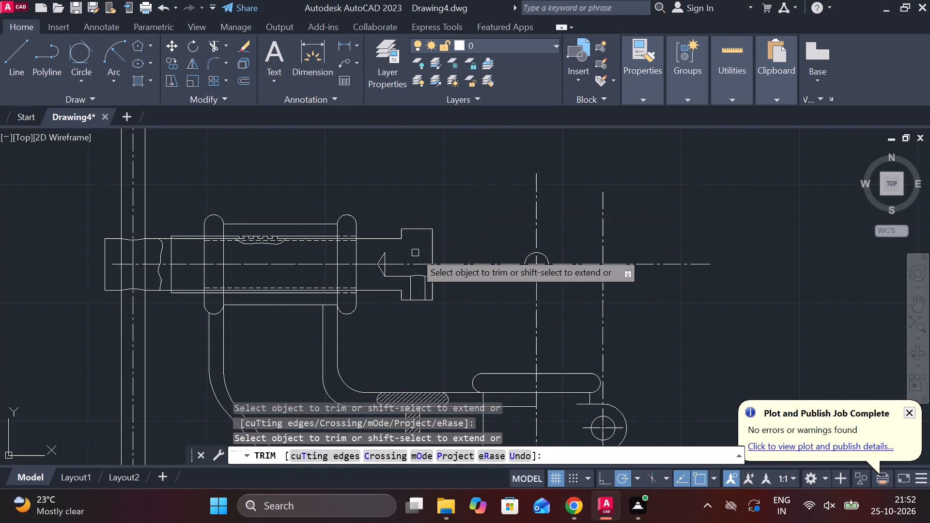
click(386, 253)
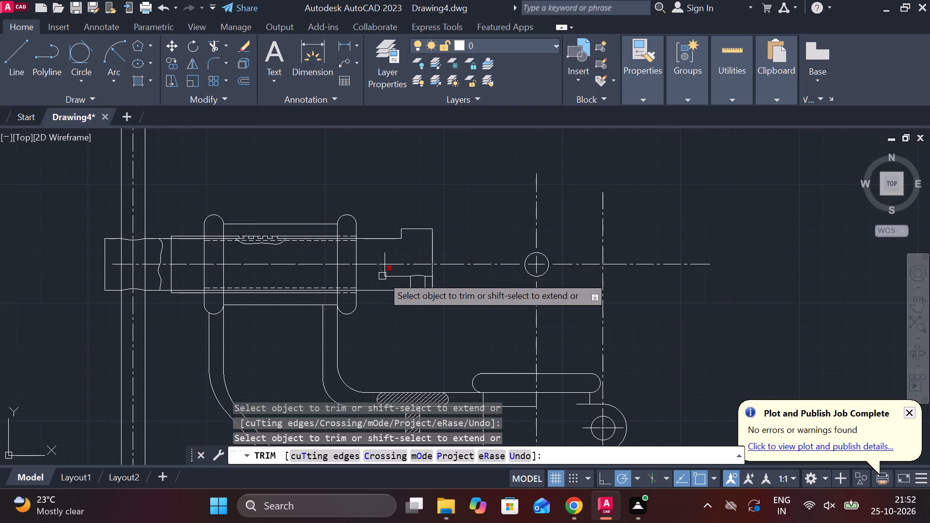
click(382, 276)
click(390, 276)
click(414, 285)
click(421, 279)
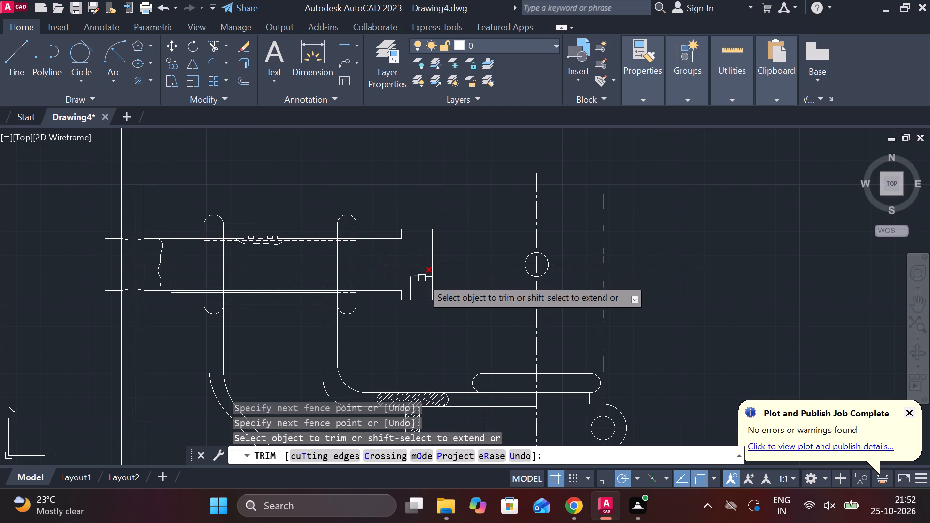
click(422, 278)
click(410, 280)
click(426, 277)
click(426, 279)
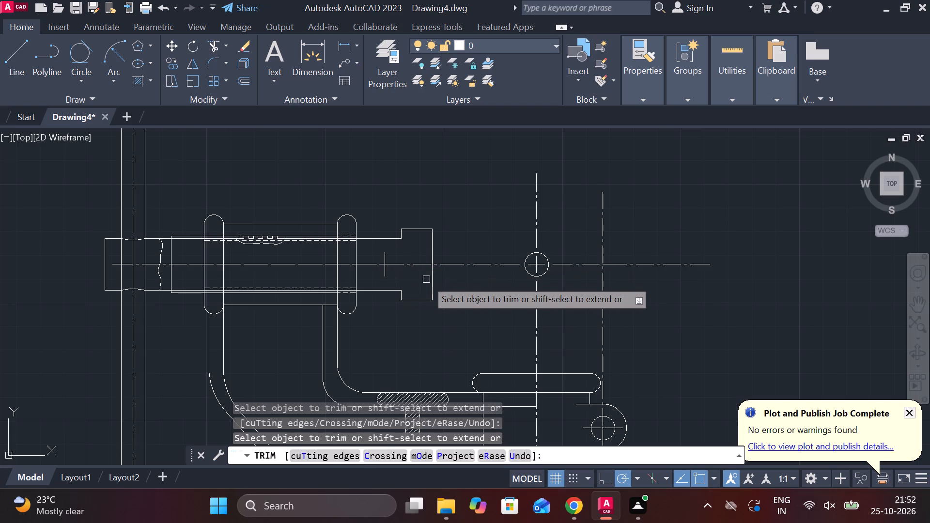
click(385, 277)
click(385, 255)
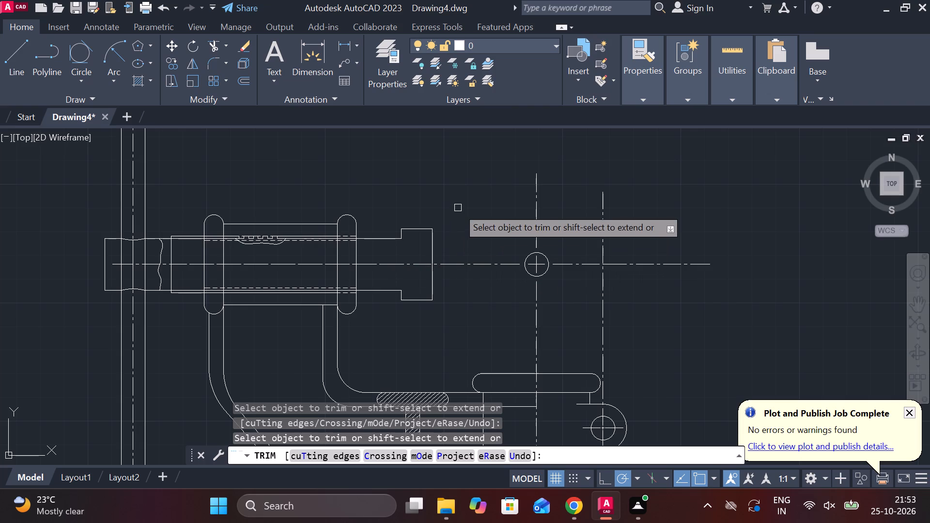
key(Escape)
Draw a vertical line across the middle of the screw head, from its top edge to its bottom edge.
key(l)
key(Return)
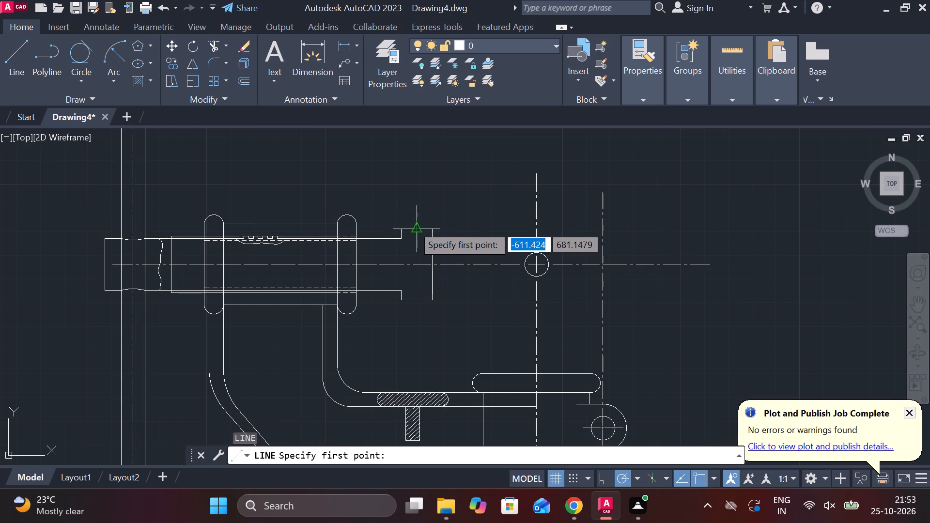
click(413, 225)
click(412, 297)
scroll(429, 295, down, 2)
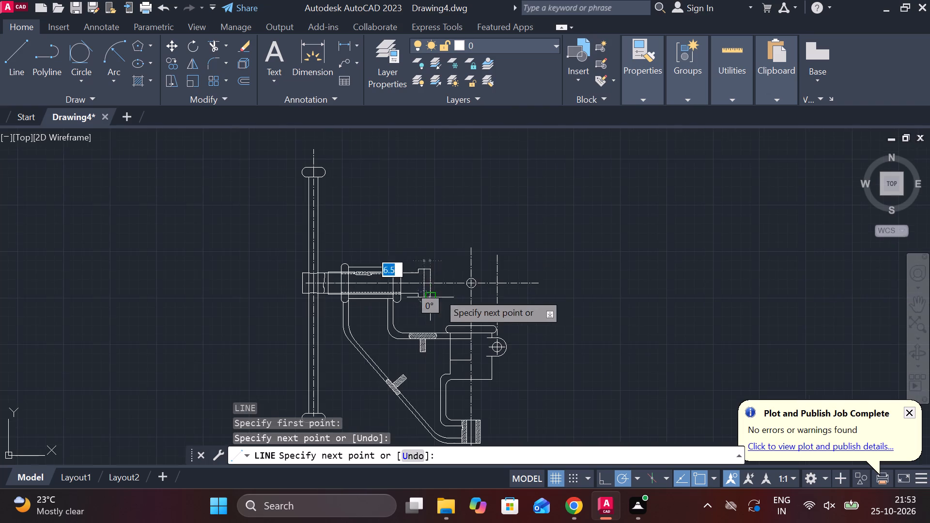
key(Escape)
Examine the assembly view and the loose part outlines placed around it.
scroll(497, 310, down, 2)
middle_drag(478, 362, 496, 259)
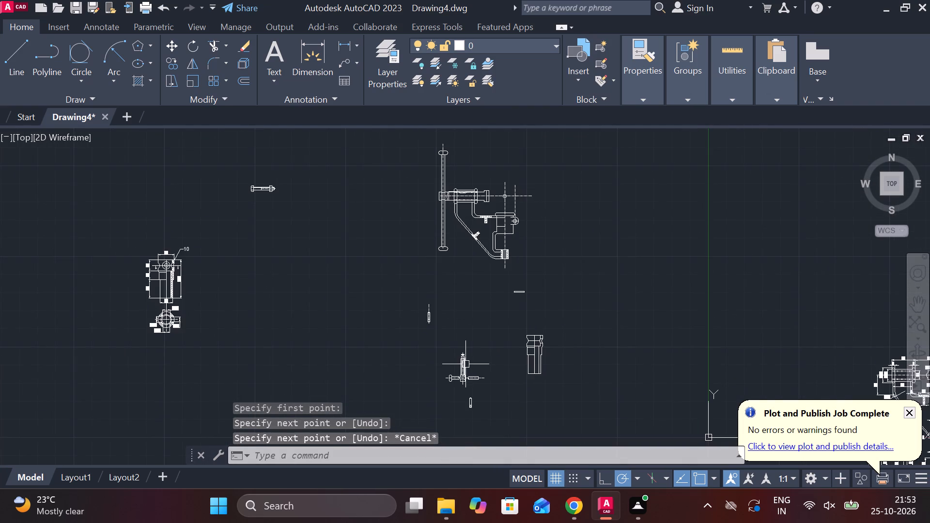
scroll(469, 364, up, 2)
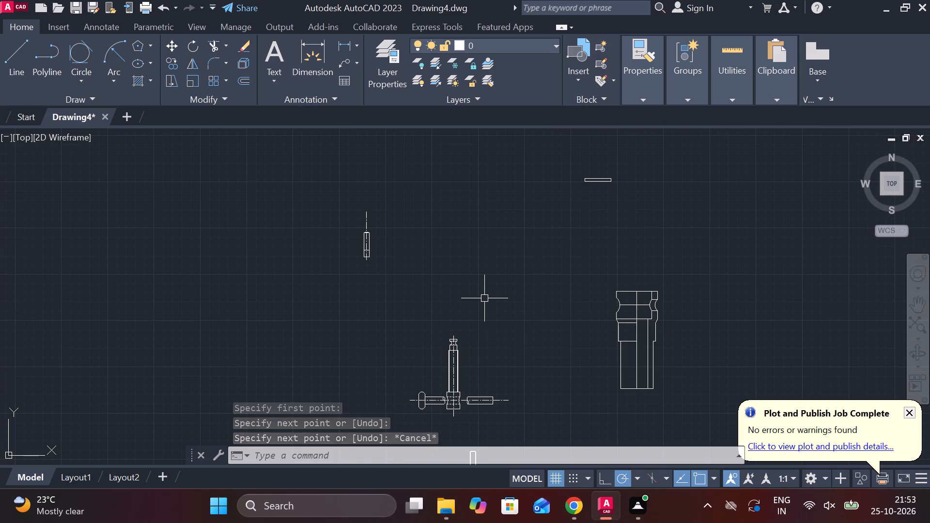
scroll(484, 298, down, 1)
middle_drag(486, 228, 444, 362)
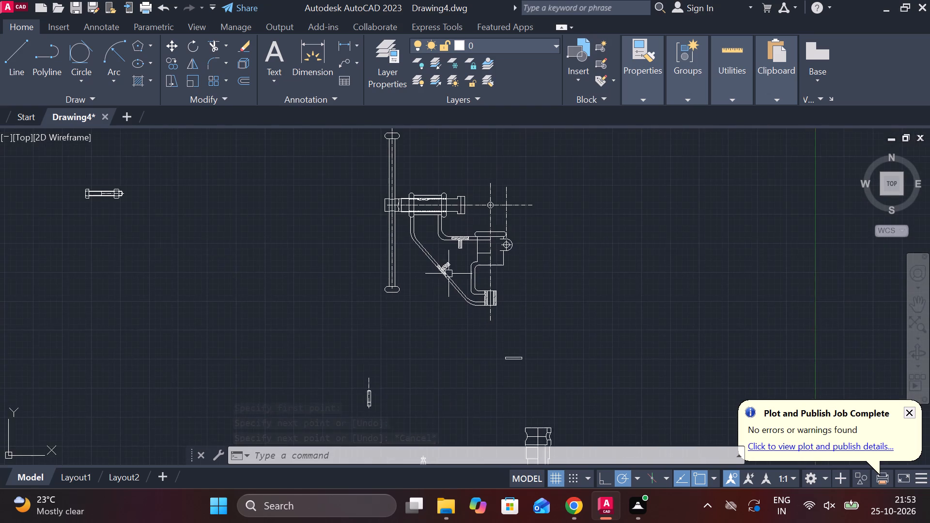
scroll(450, 211, up, 3)
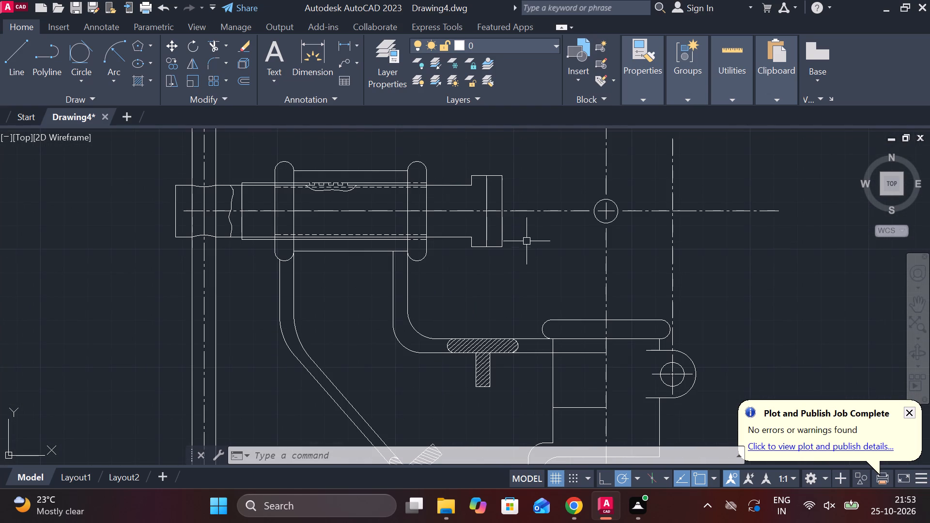
scroll(527, 250, down, 2)
middle_drag(519, 343, 467, 171)
scroll(488, 220, down, 1)
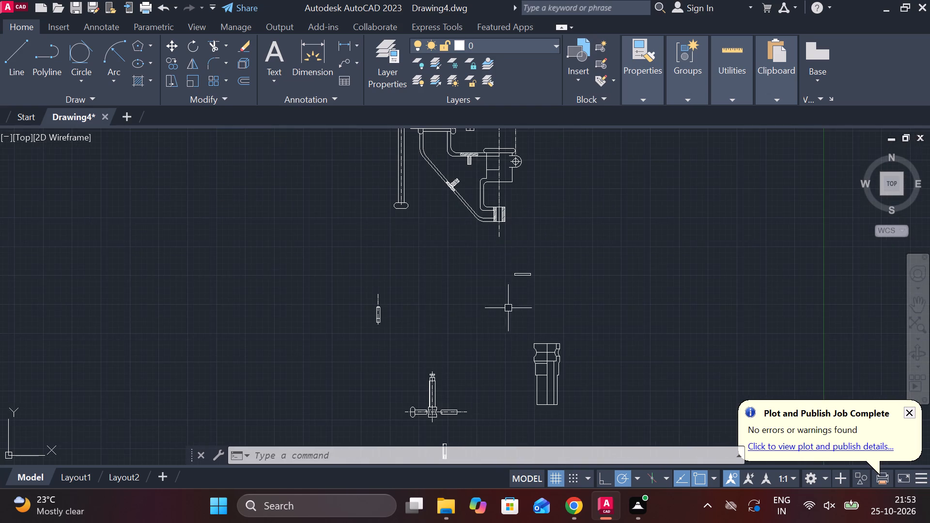
scroll(374, 324, up, 1)
scroll(473, 305, down, 2)
middle_drag(556, 294, 522, 293)
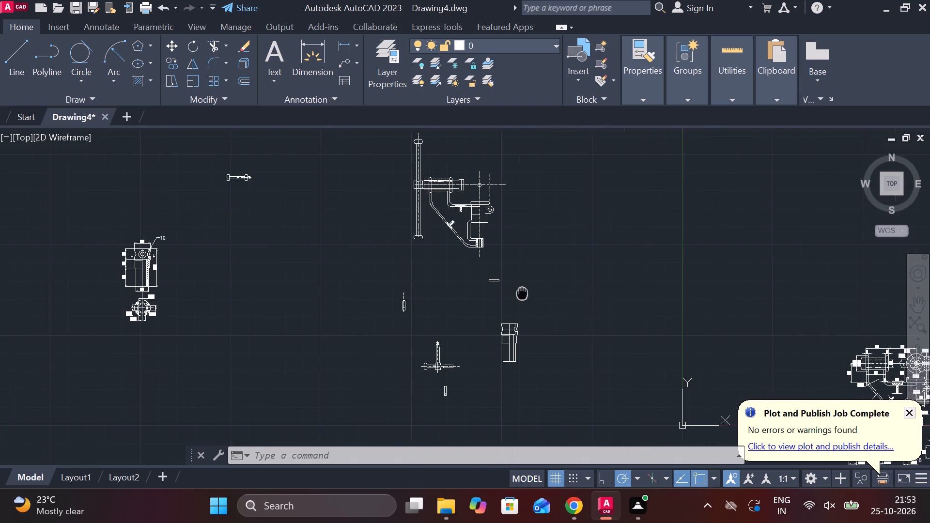
middle_drag(522, 293, 520, 293)
Copy part 6's stepped outline, along with its leader, from the dimensioned detail views to the empty area beside part 1.
middle_drag(554, 306, 104, 44)
scroll(430, 178, up, 3)
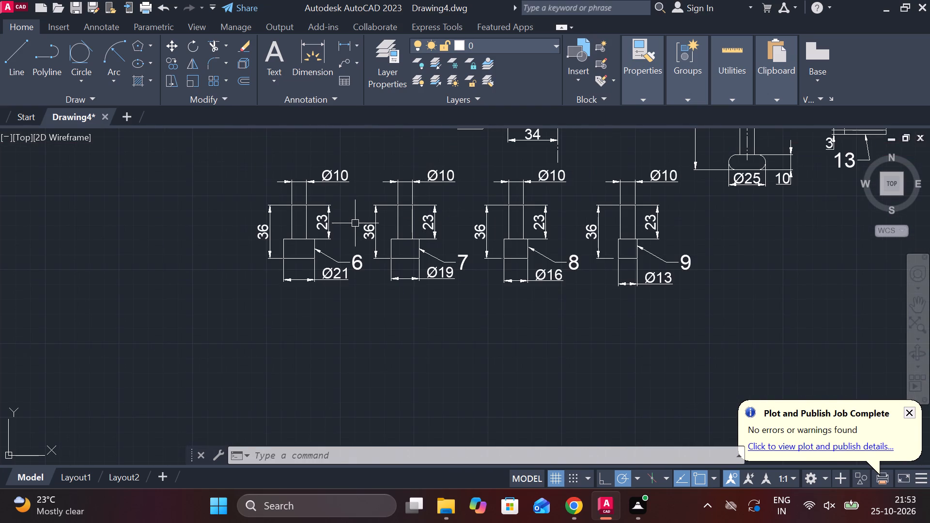
scroll(355, 223, up, 1)
middle_drag(361, 224, 480, 234)
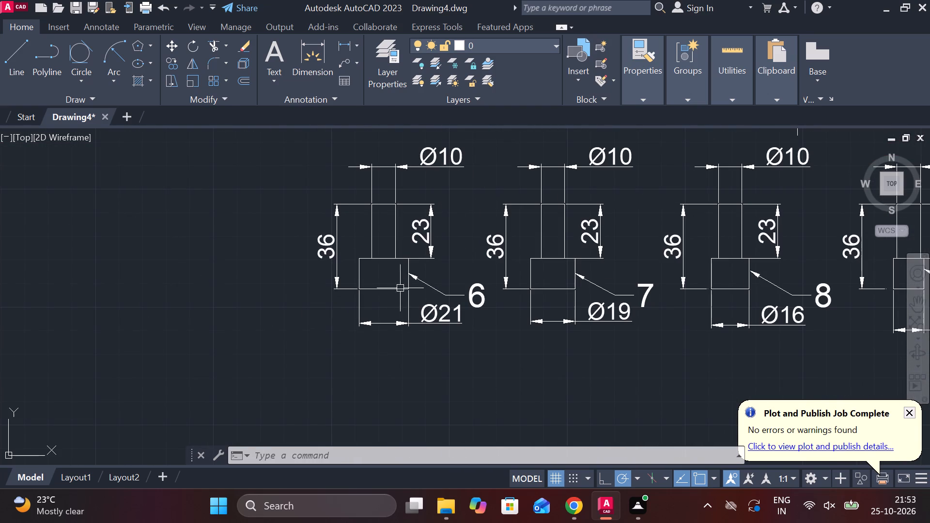
click(396, 288)
click(383, 258)
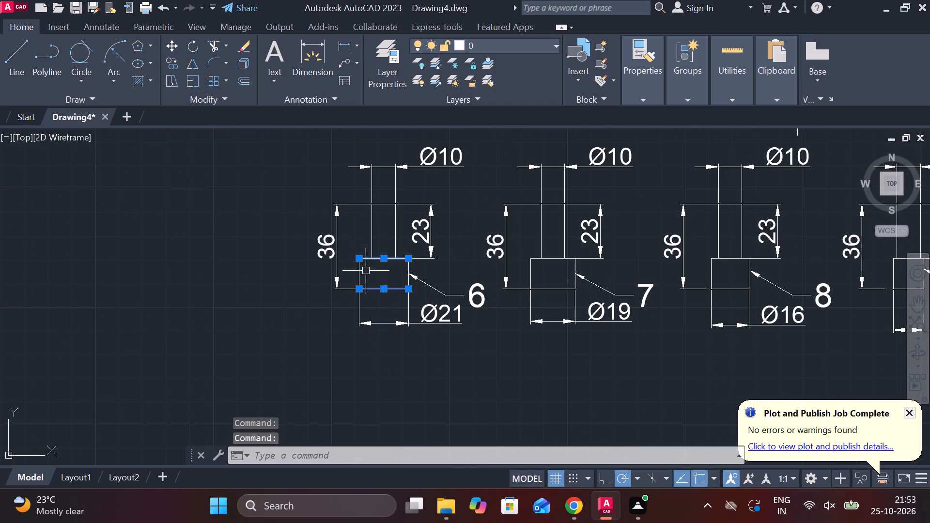
click(357, 271)
click(408, 271)
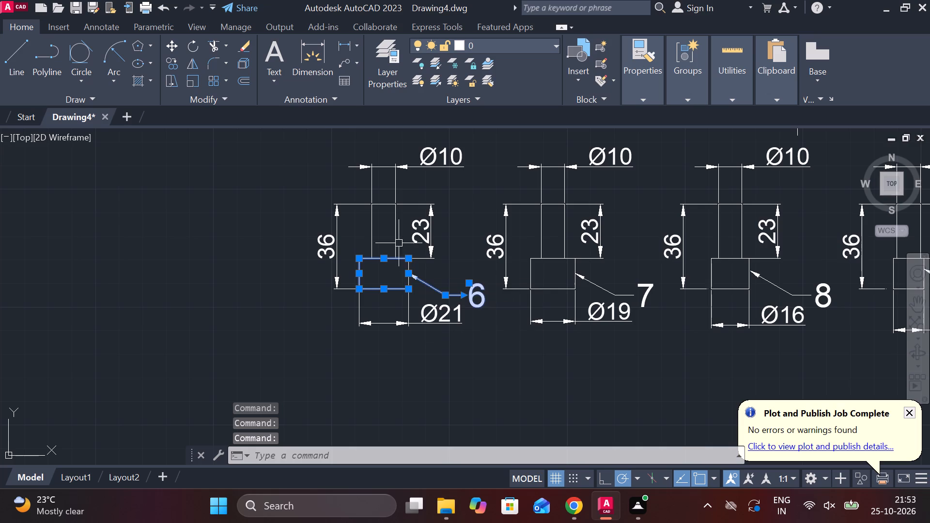
click(394, 228)
click(370, 224)
click(384, 207)
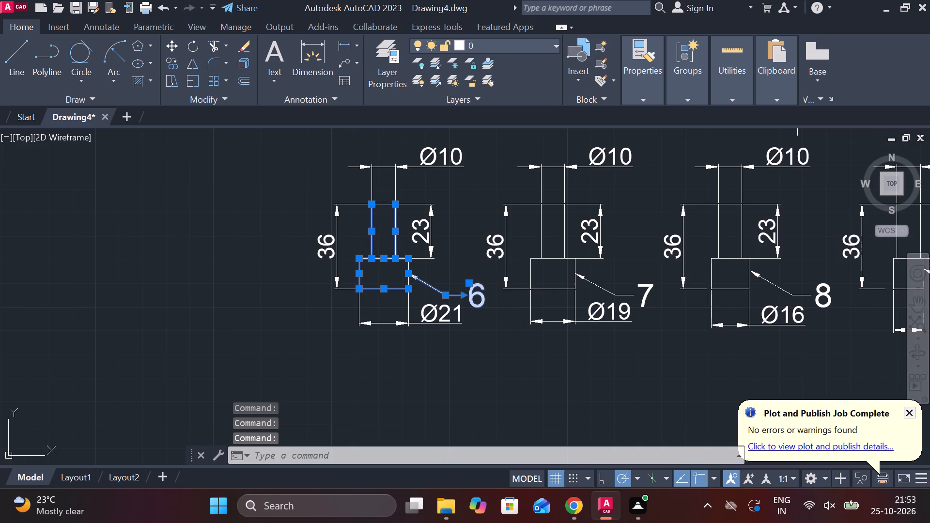
text(CO)
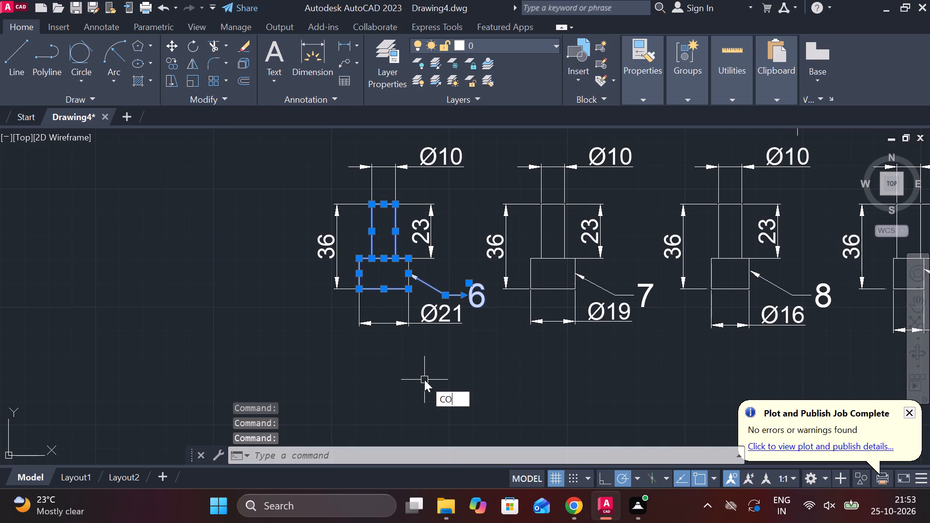
click(467, 300)
click(398, 349)
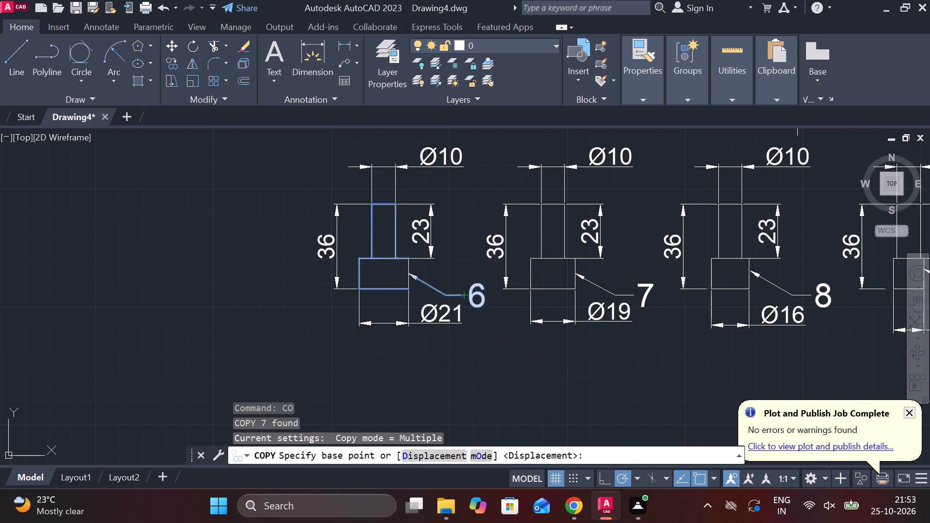
scroll(398, 349, down, 1)
scroll(349, 327, down, 2)
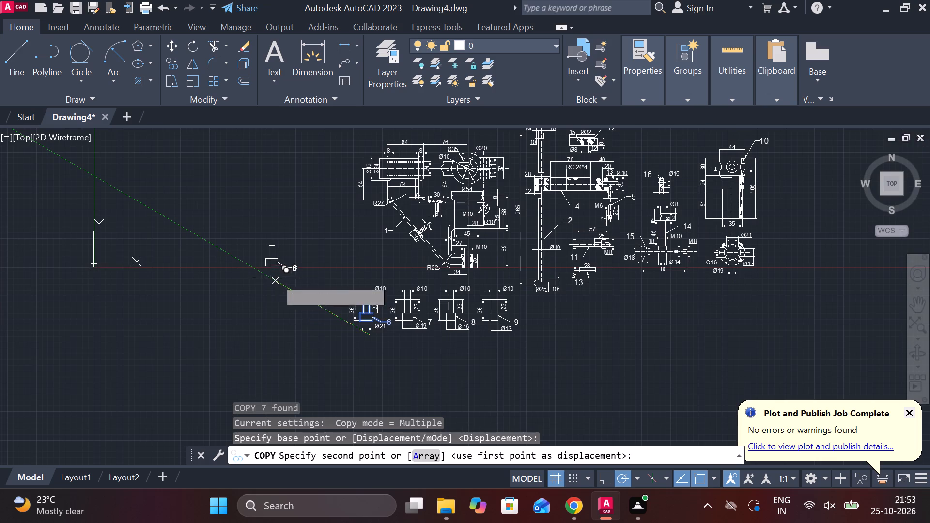
double_click(272, 277)
scroll(271, 260, up, 2)
key(Escape)
Erase the number 6 leader from the copied part.
click(303, 269)
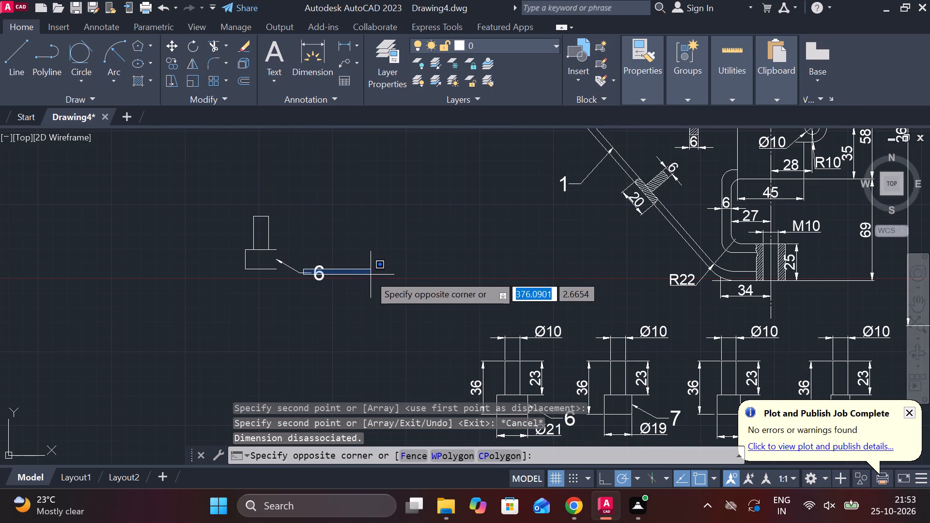
click(363, 275)
middle_drag(366, 276, 467, 292)
scroll(454, 295, up, 2)
click(363, 283)
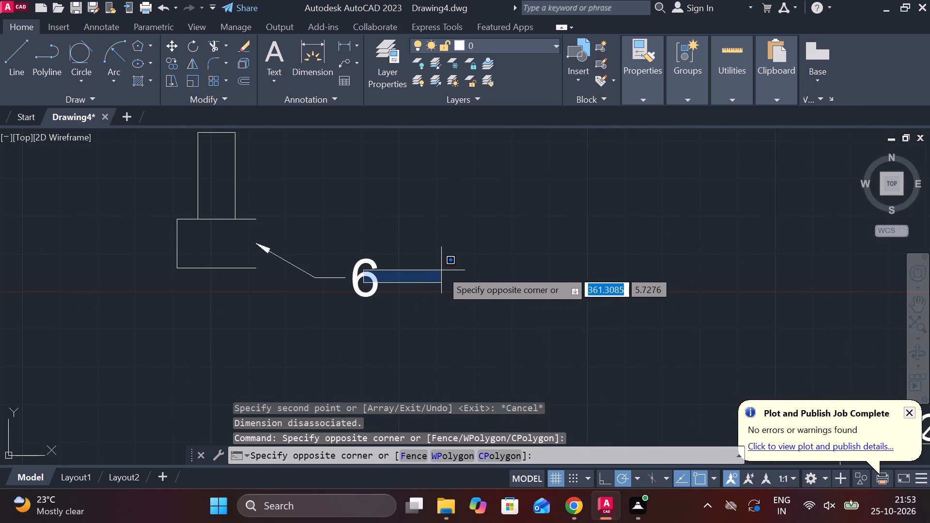
click(421, 277)
click(380, 269)
text(E)
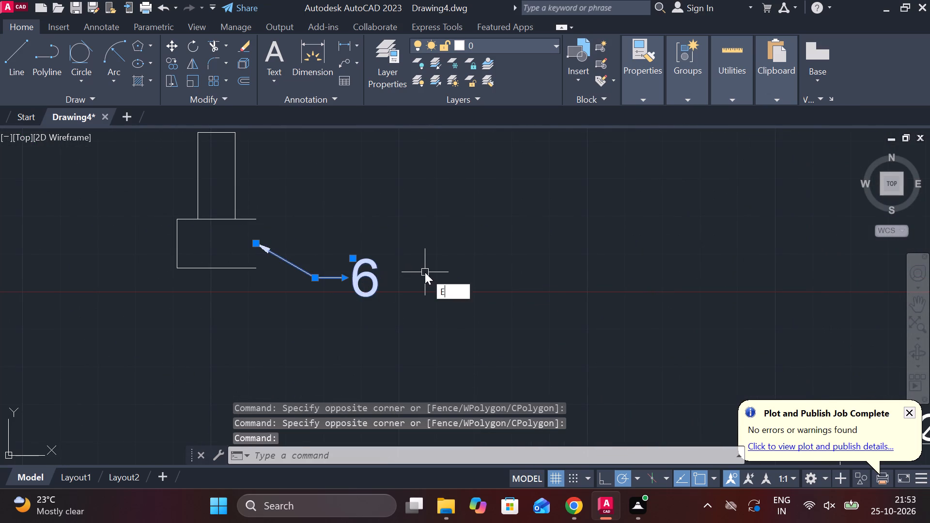
key(space)
Draw a 13 mm vertical line closing the open right side of the copied part's head.
key(l)
key(Return)
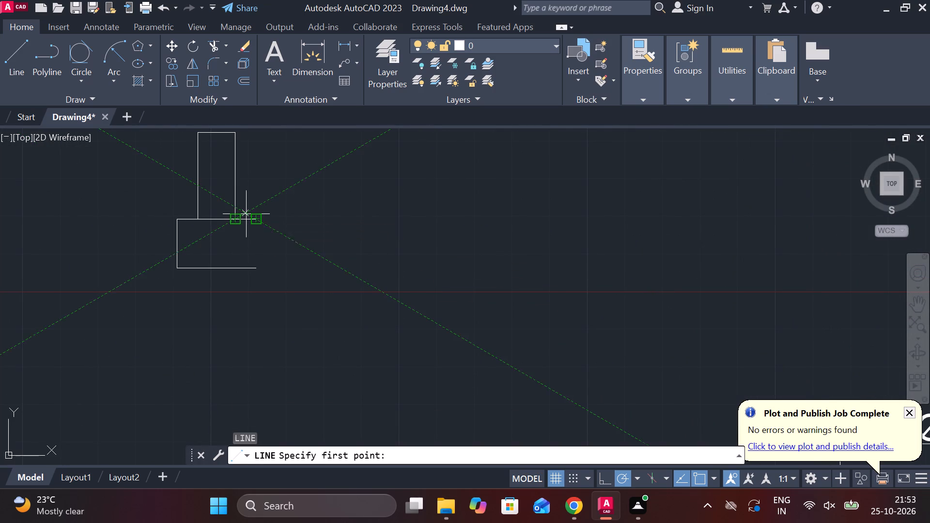
click(255, 219)
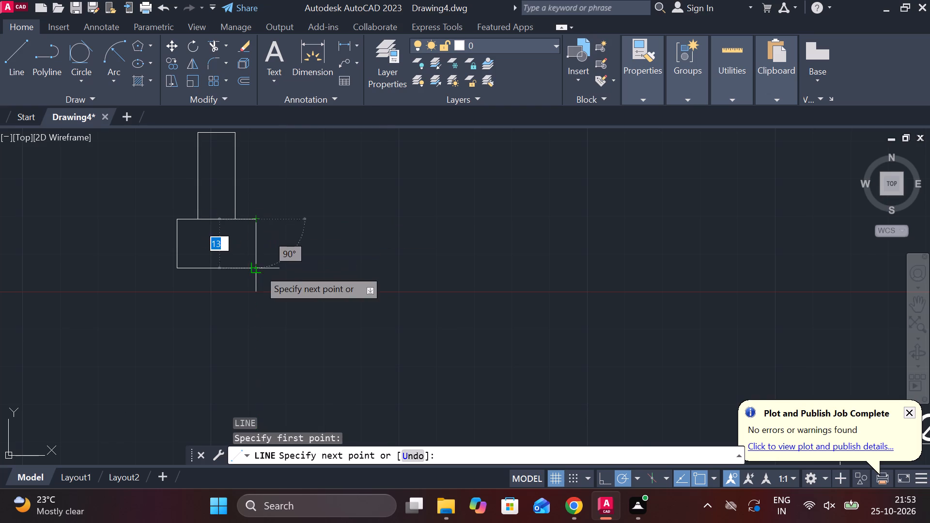
click(259, 269)
scroll(301, 268, down, 1)
middle_drag(354, 270, 491, 298)
key(Escape)
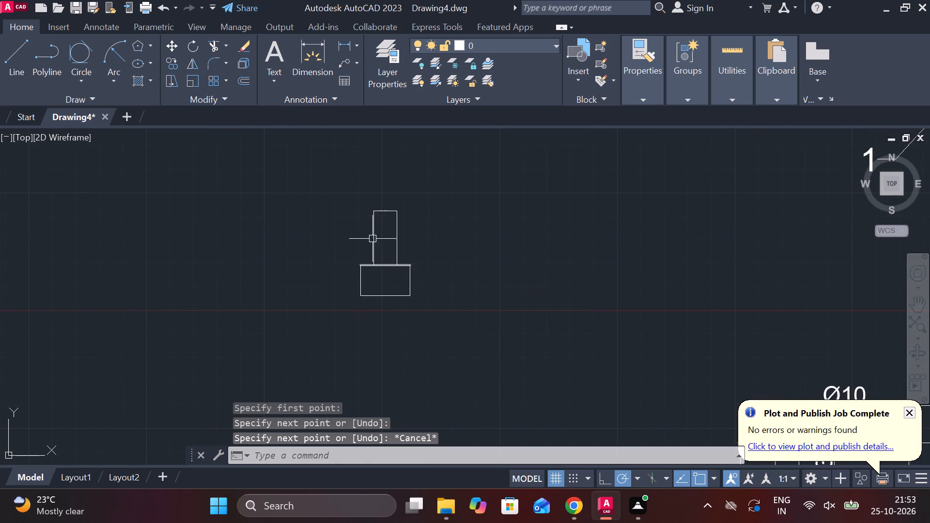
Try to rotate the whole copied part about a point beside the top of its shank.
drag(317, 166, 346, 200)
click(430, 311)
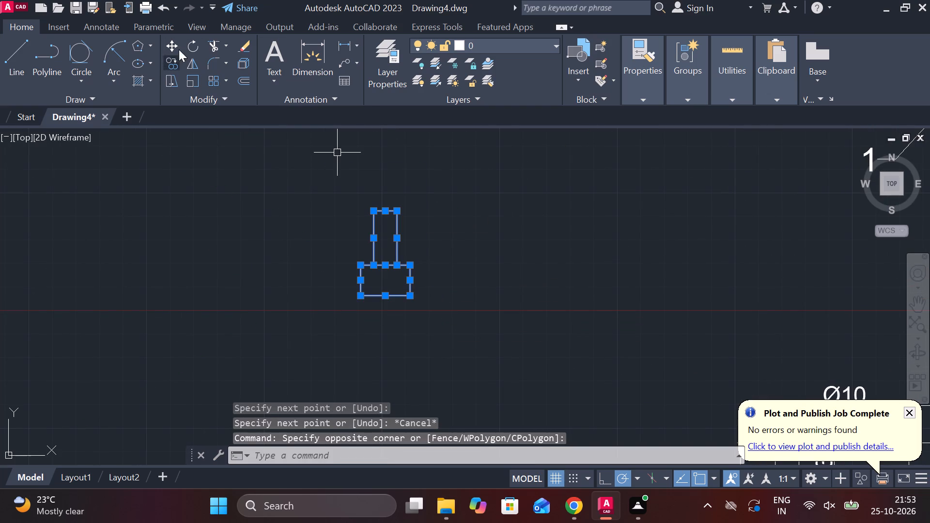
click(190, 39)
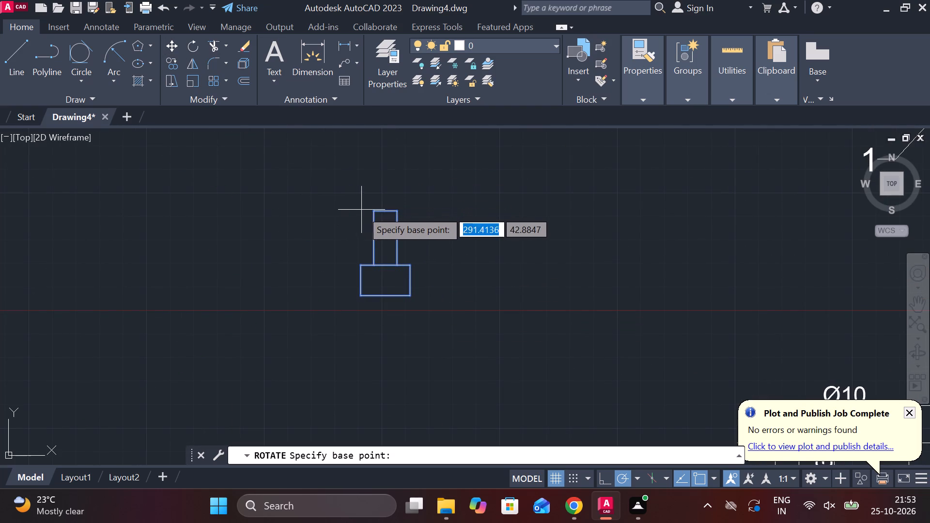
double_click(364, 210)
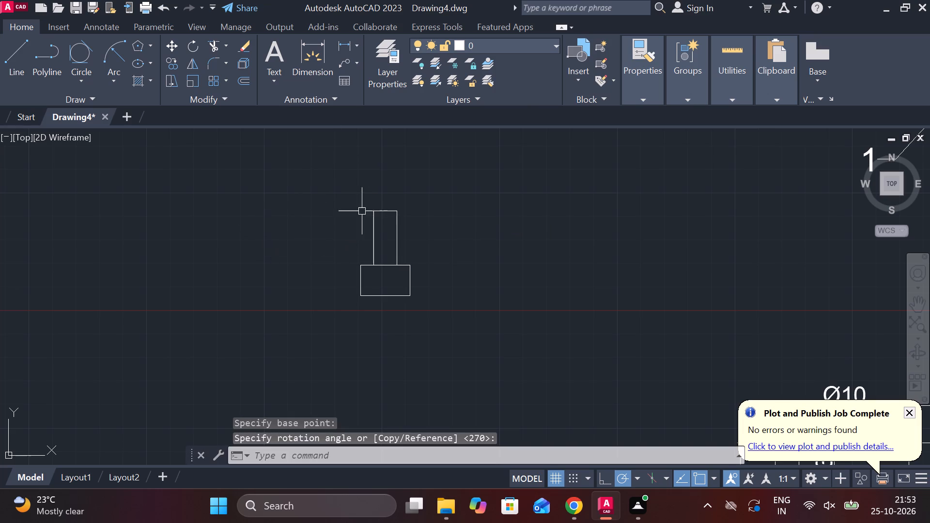
Rotate the whole copied part 6 by 90° about the corner at the top of its shank, so it lies horizontal.
click(191, 45)
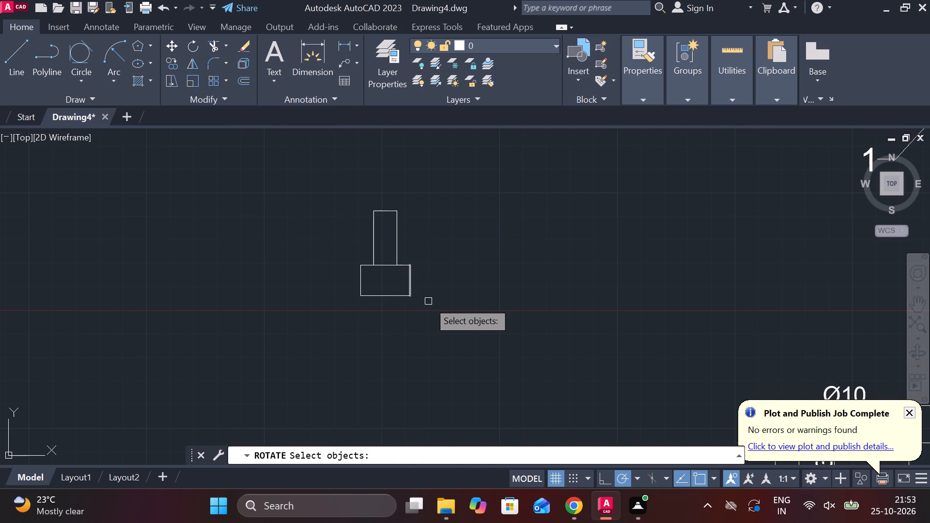
drag(427, 304, 411, 292)
click(343, 192)
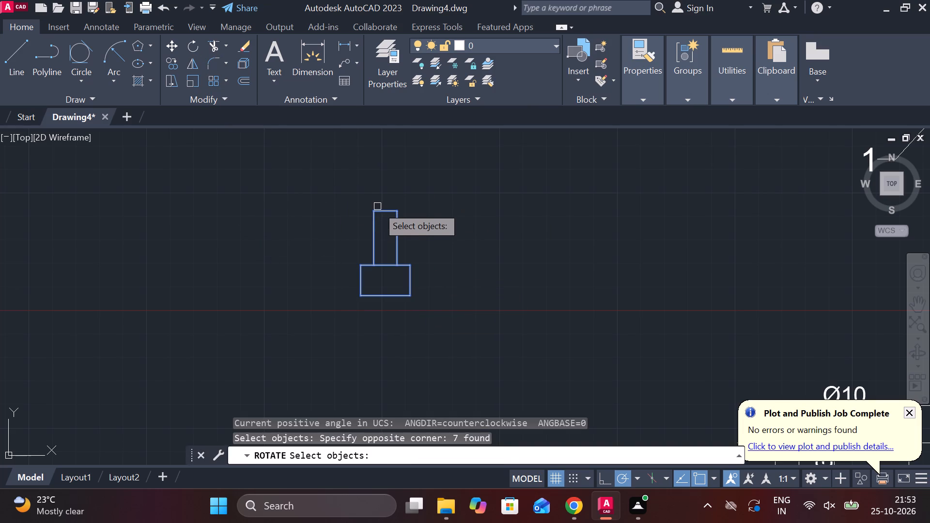
key(Return)
click(372, 213)
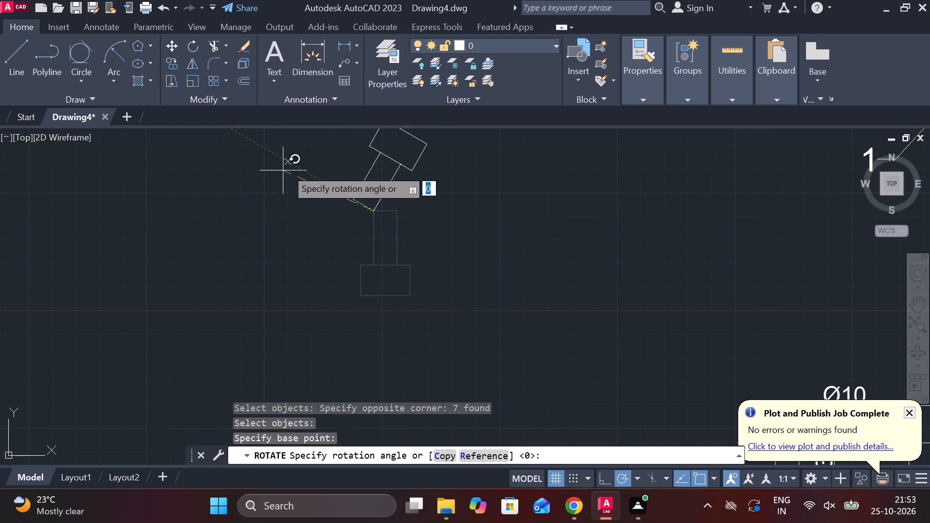
click(382, 166)
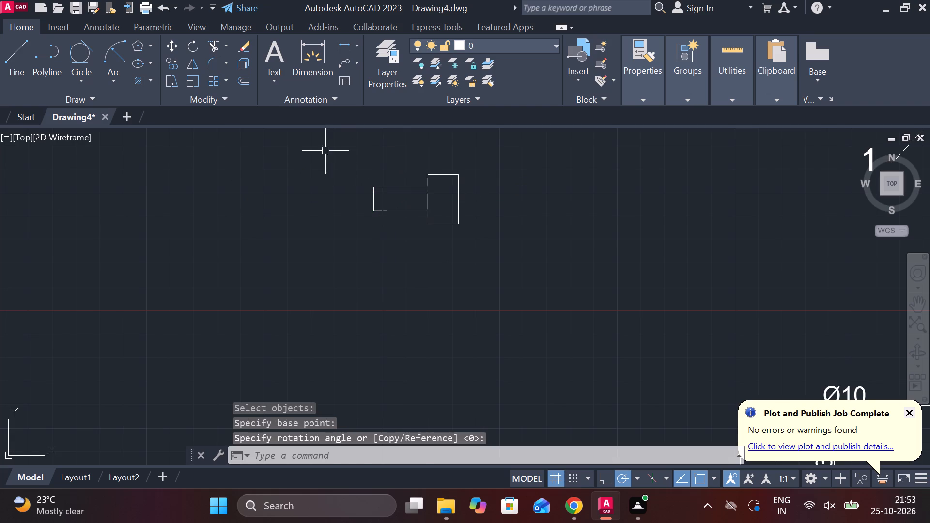
Move the rotated part 6 from the midpoint of its head's inner face to the assembly shaft's end face, on the horizontal centreline.
drag(325, 151, 397, 177)
click(503, 271)
key(m)
key(Return)
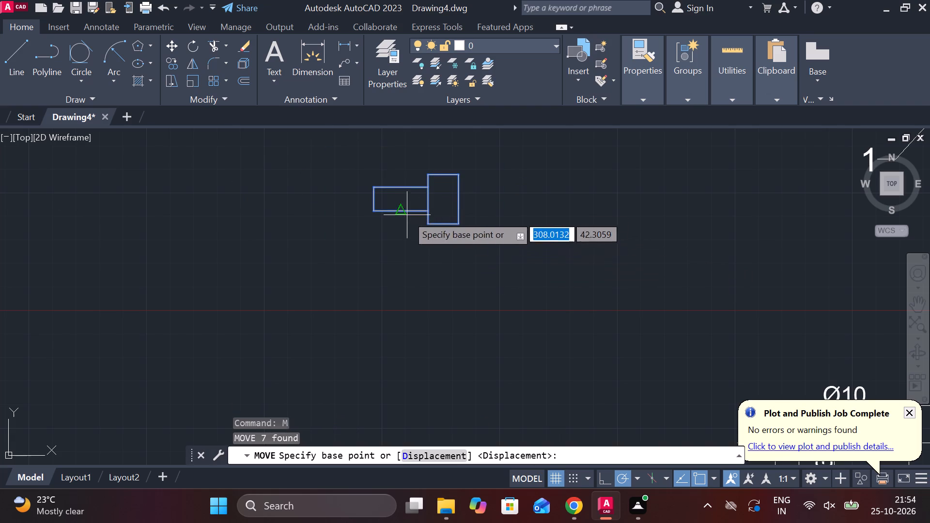
scroll(424, 195, up, 1)
click(427, 201)
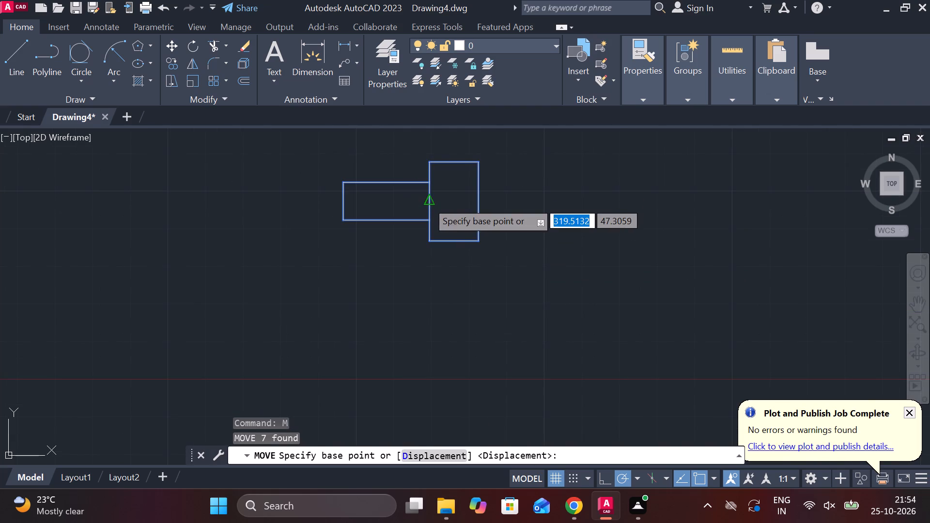
scroll(427, 201, down, 3)
middle_drag(435, 214, 503, 403)
scroll(498, 398, down, 3)
scroll(272, 213, up, 1)
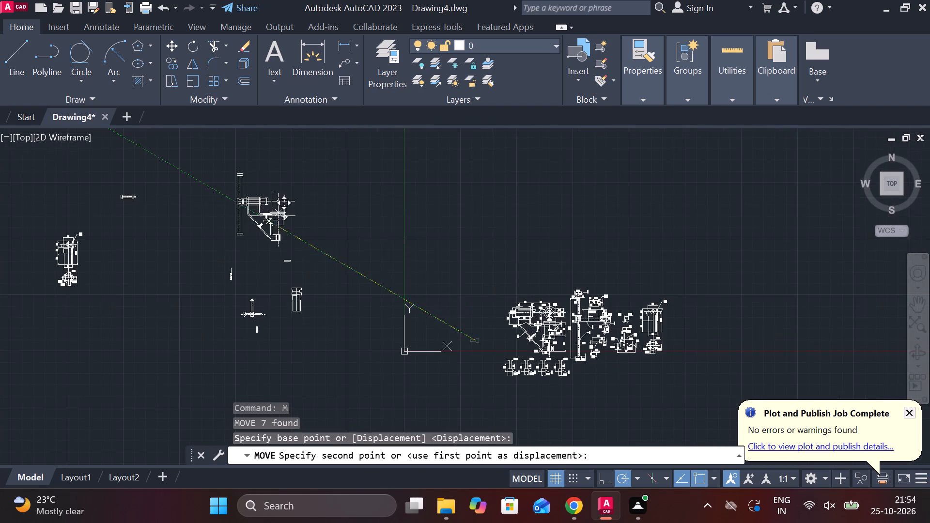
scroll(274, 207, up, 3)
middle_drag(276, 183, 473, 297)
scroll(469, 302, up, 2)
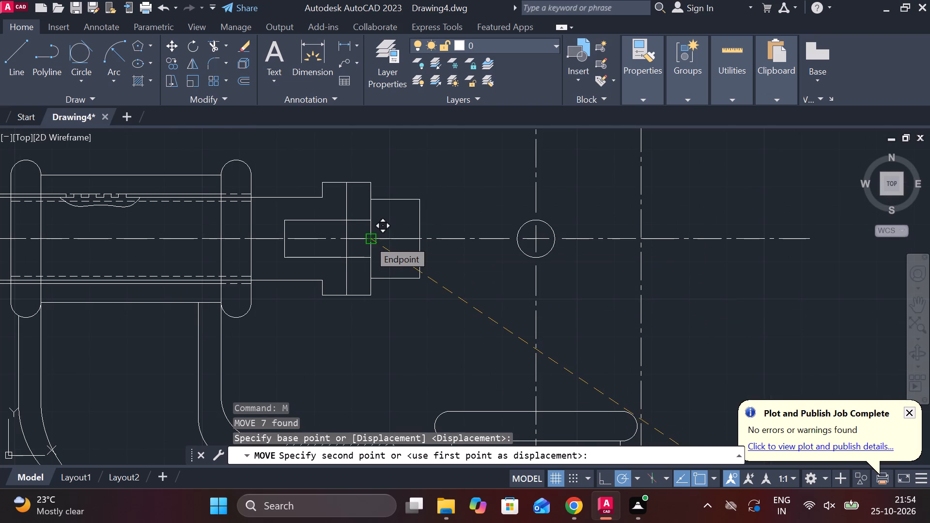
click(369, 240)
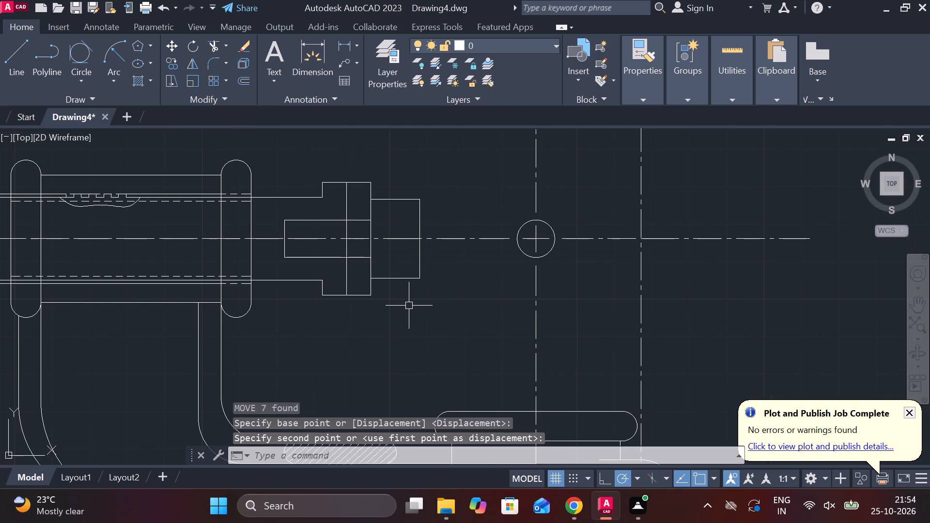
Rotate the loose pin with the cross-marked end by 180° about the corner at its rounded end, so the crossed end points up.
scroll(409, 306, down, 5)
middle_drag(498, 341, 444, 150)
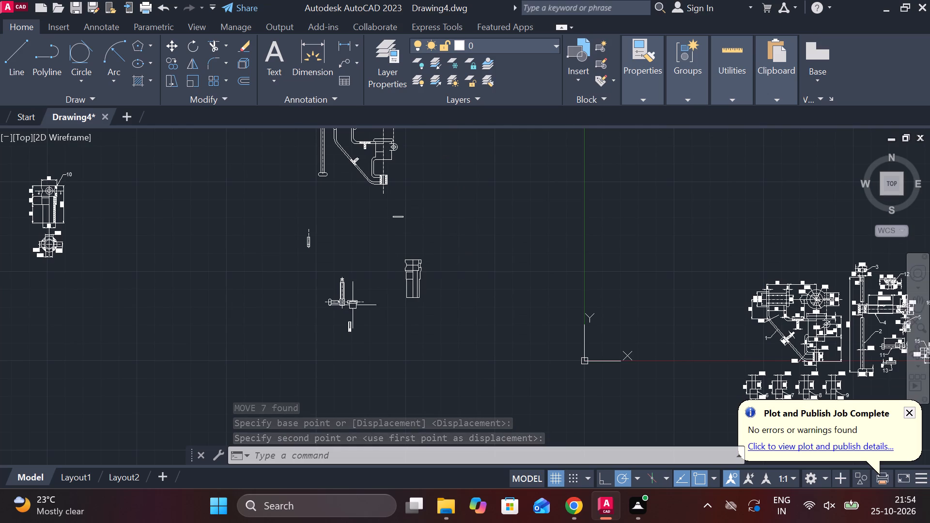
scroll(340, 327, up, 3)
scroll(385, 330, up, 2)
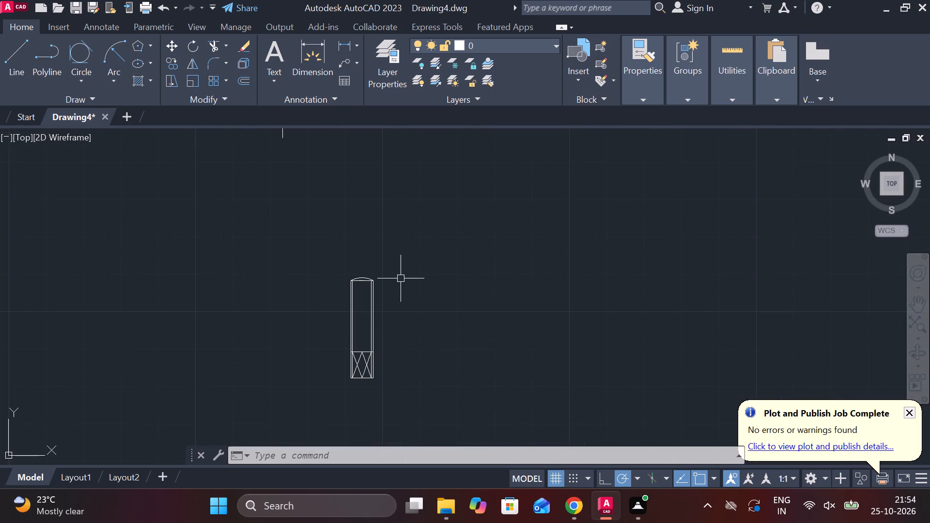
drag(303, 256, 320, 269)
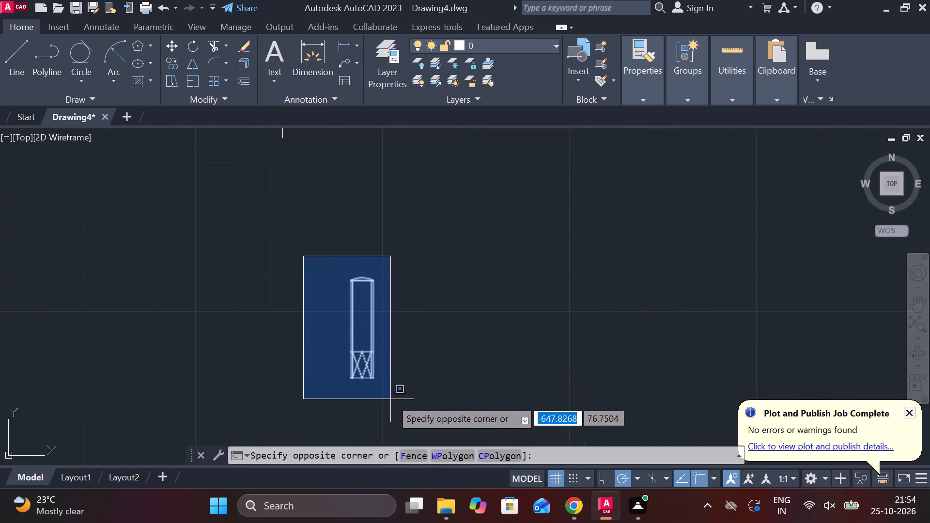
click(401, 399)
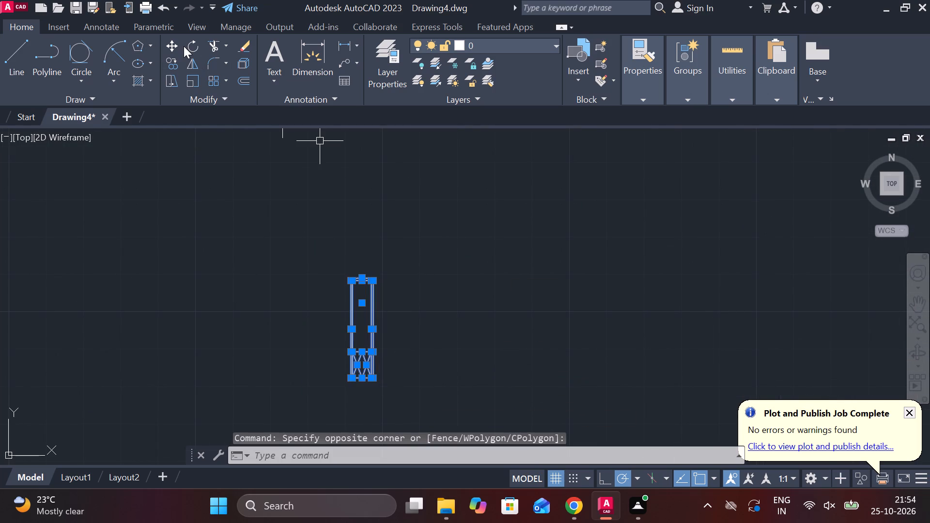
click(188, 46)
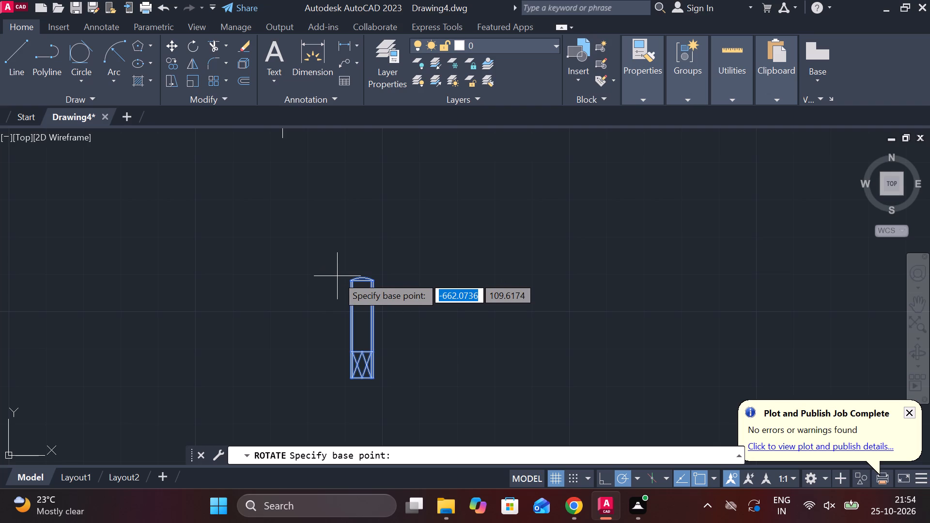
click(349, 283)
click(303, 277)
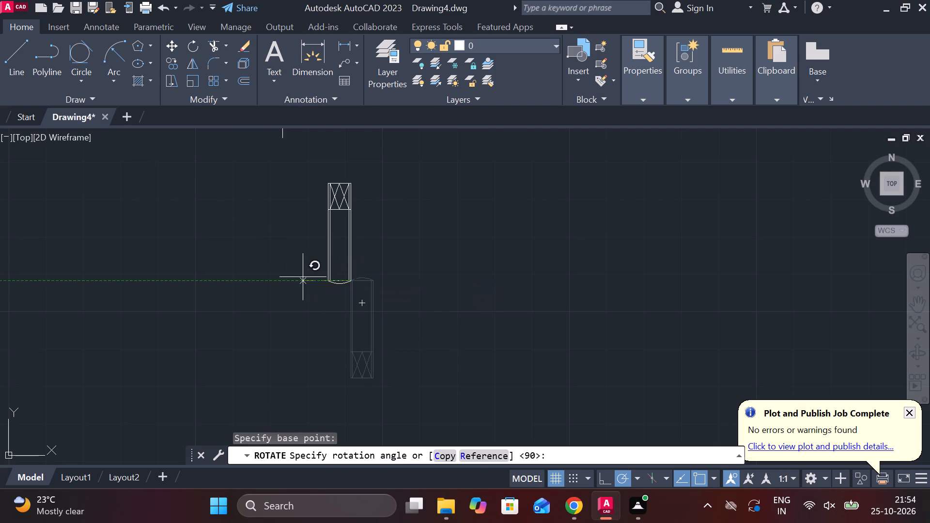
Move the flipped pin by the midpoint of its crossed section's base line to just above the middle of the assembly shaft's collar.
drag(297, 165, 371, 229)
click(434, 321)
key(m)
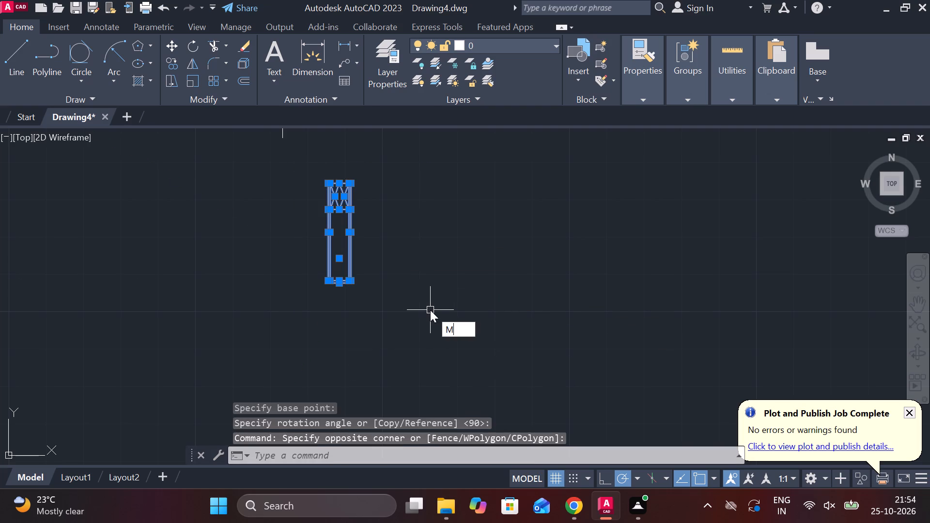
key(Return)
click(339, 212)
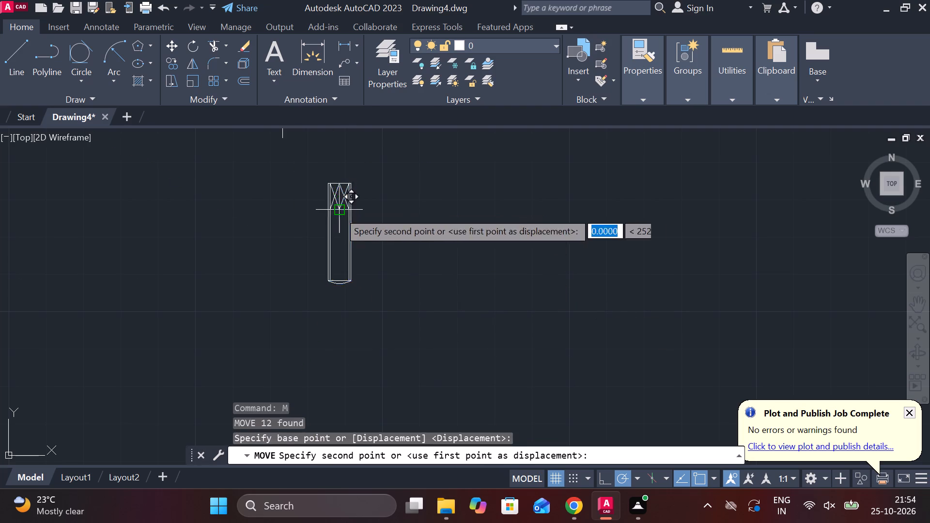
scroll(356, 216, down, 6)
scroll(393, 165, up, 1)
middle_drag(389, 161, 388, 248)
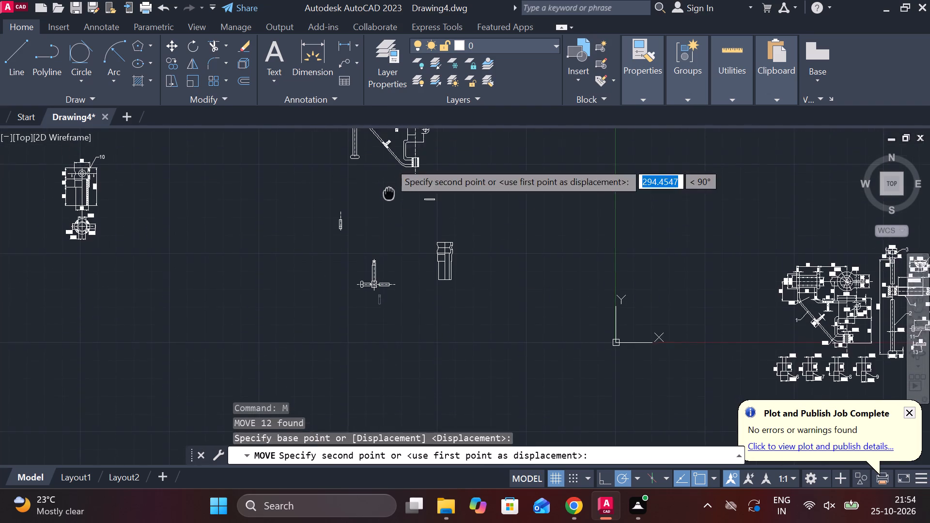
middle_drag(388, 248, 387, 316)
scroll(418, 180, up, 3)
middle_drag(376, 264, 407, 167)
scroll(350, 233, up, 3)
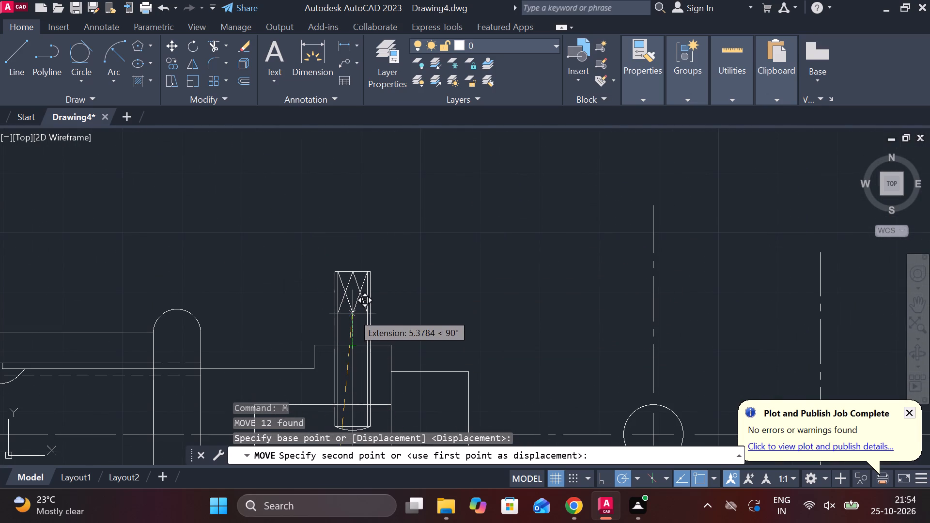
click(354, 303)
Trim away the pin's side lines and the upper part of the vertical line inside the shaft collar.
middle_drag(449, 309, 445, 261)
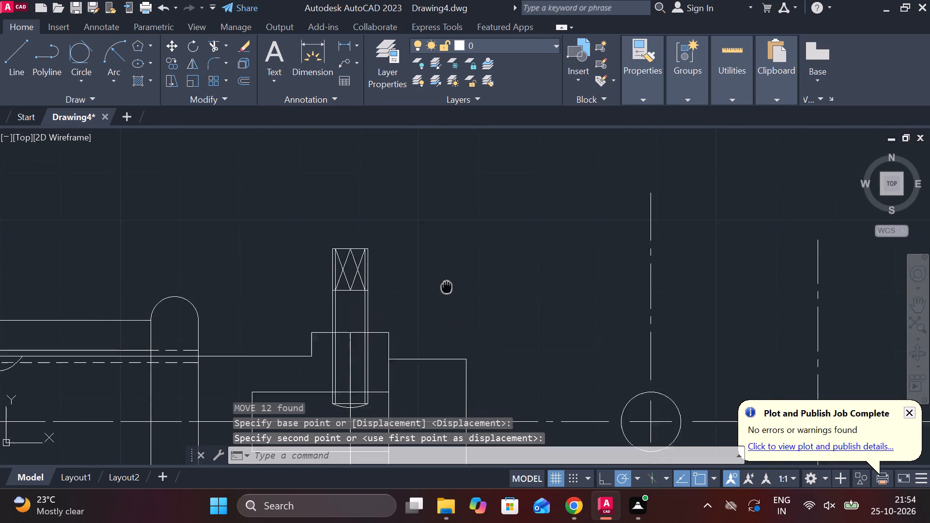
middle_drag(445, 261, 445, 254)
text(TR)
key(space)
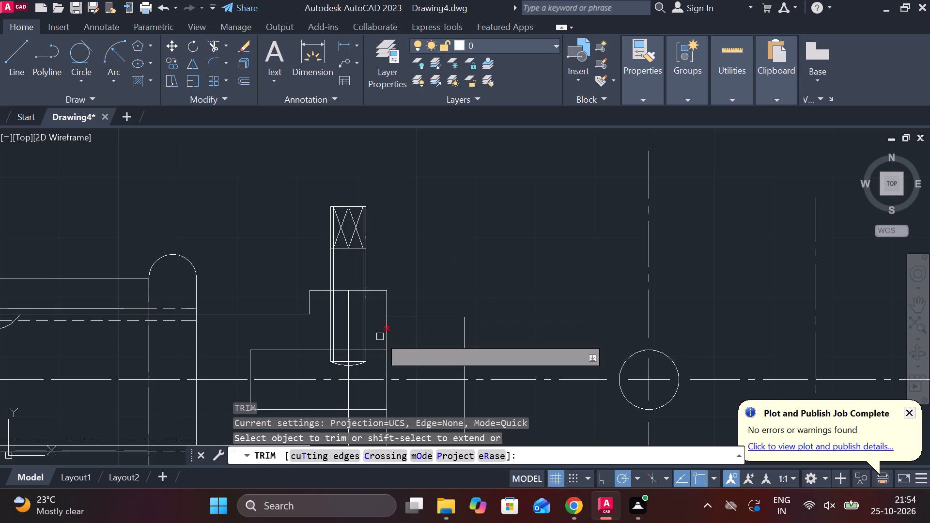
drag(367, 321, 334, 363)
click(334, 356)
click(334, 350)
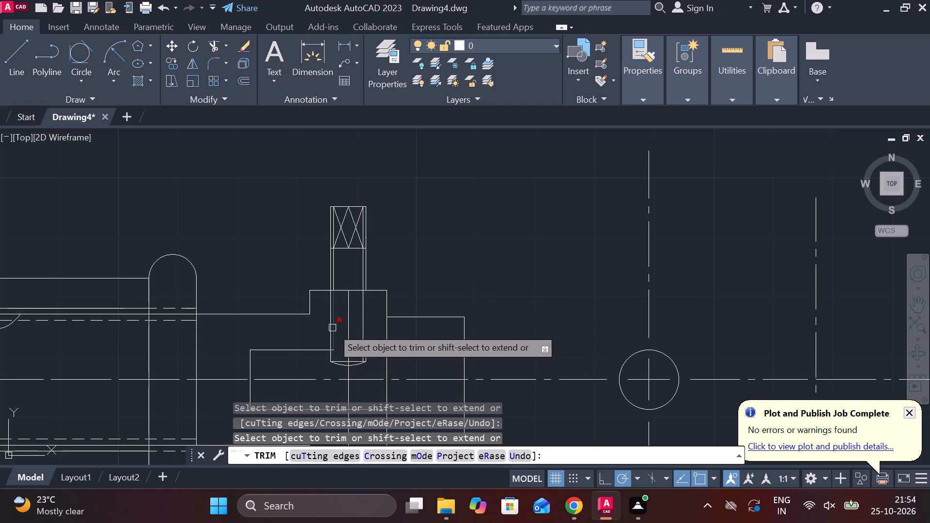
click(332, 328)
click(327, 312)
click(352, 309)
click(360, 318)
click(361, 314)
click(350, 307)
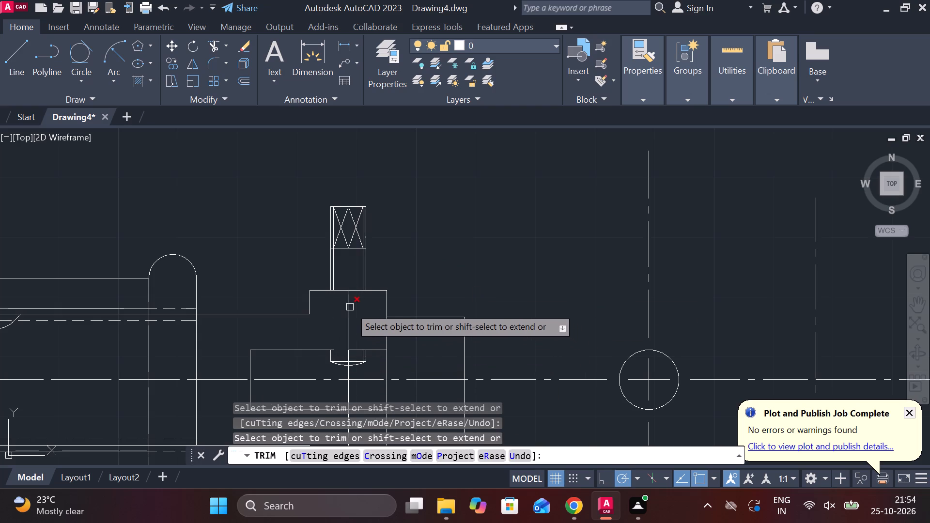
Trim away the pin's leftover rounded tip and the upper edge of part 6's shank hidden inside the shaft and collar.
click(363, 349)
click(364, 365)
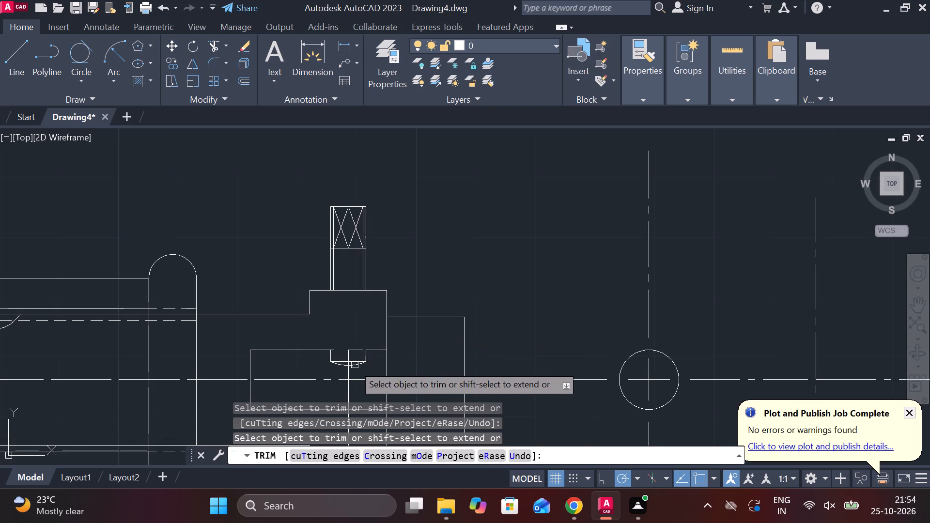
click(353, 365)
click(338, 360)
click(336, 353)
click(330, 351)
click(331, 362)
click(337, 363)
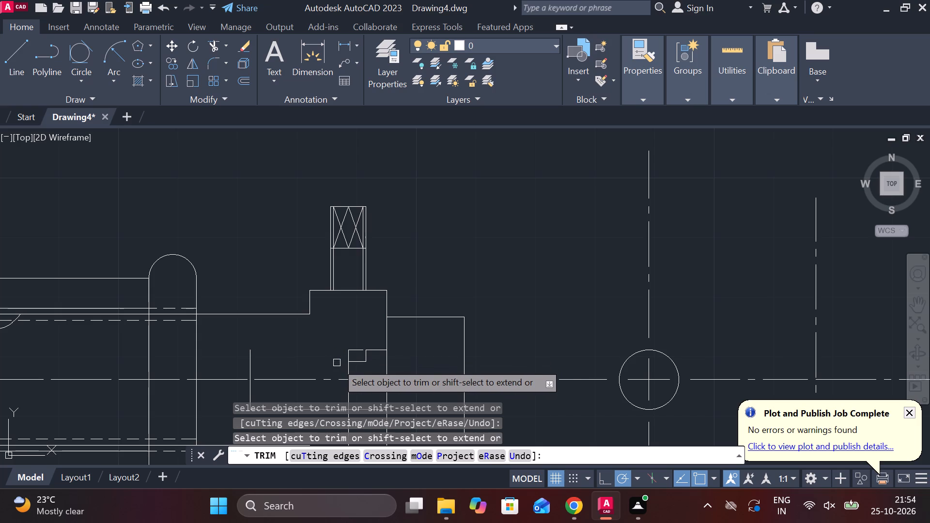
click(349, 363)
click(355, 362)
click(365, 354)
click(365, 351)
click(368, 350)
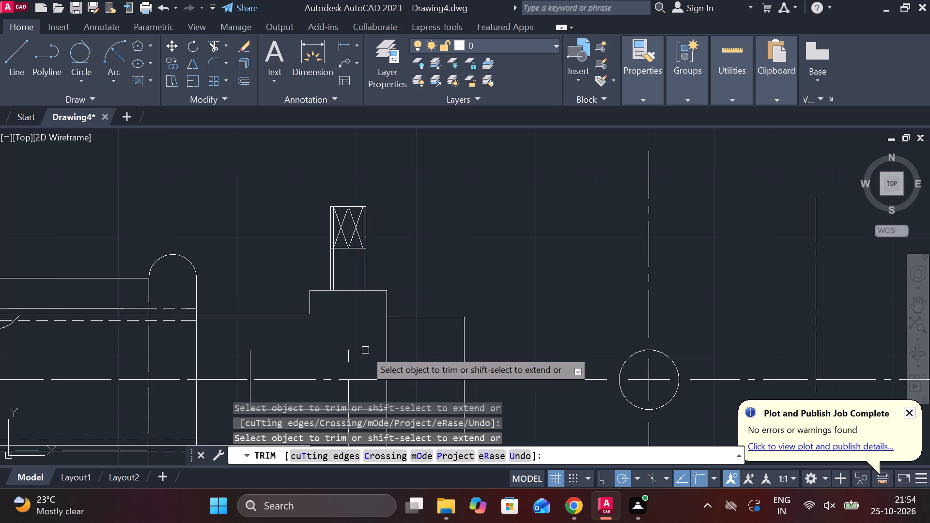
click(349, 354)
Trim away the remaining end and lower edge of part 6's shank and the vertical line inside the collar.
middle_drag(349, 352, 385, 266)
click(288, 278)
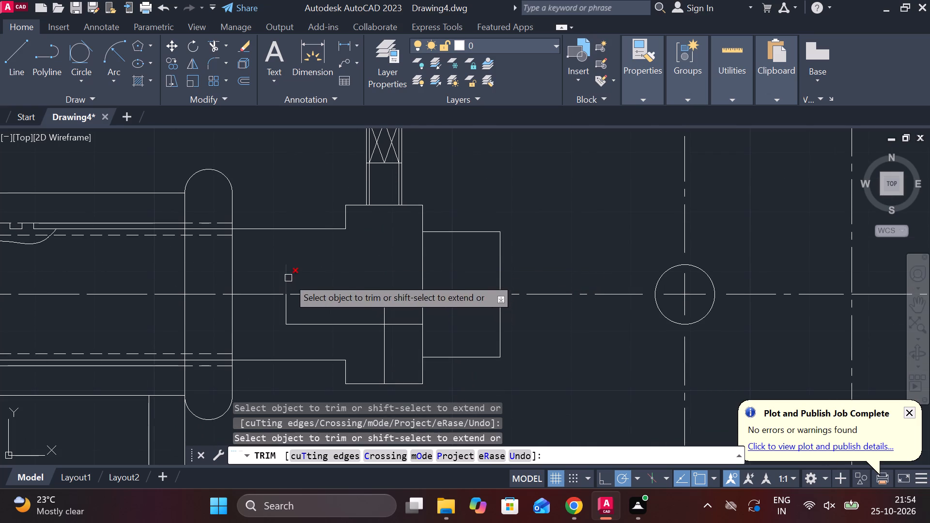
click(284, 317)
click(332, 335)
drag(331, 335, 324, 323)
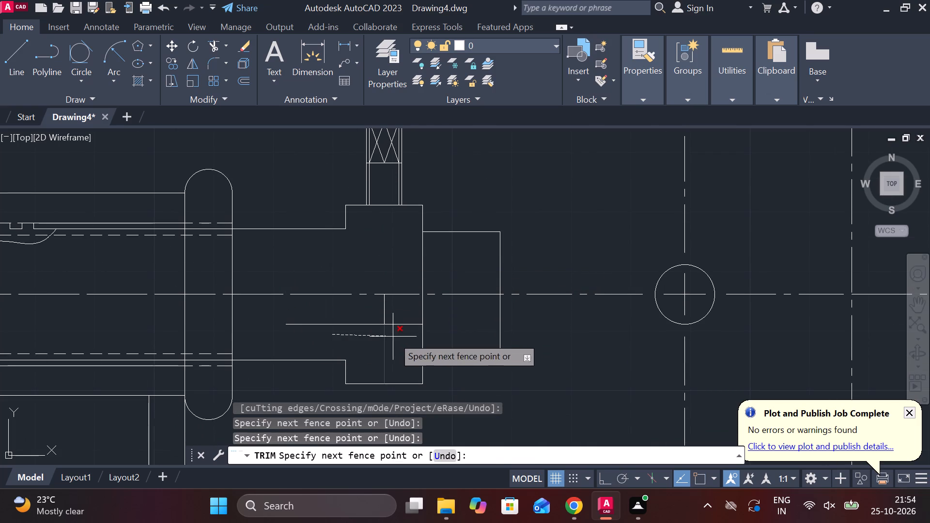
click(397, 334)
click(387, 321)
click(381, 314)
click(357, 328)
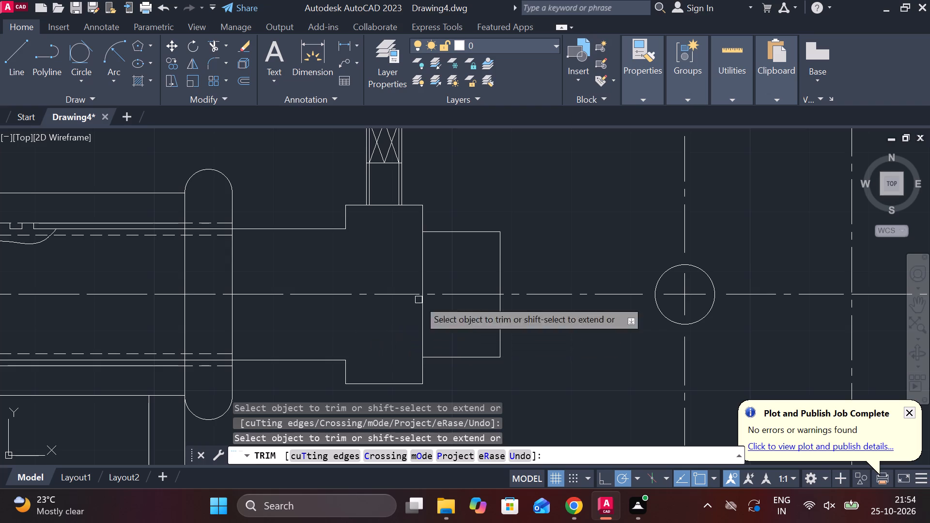
key(Escape)
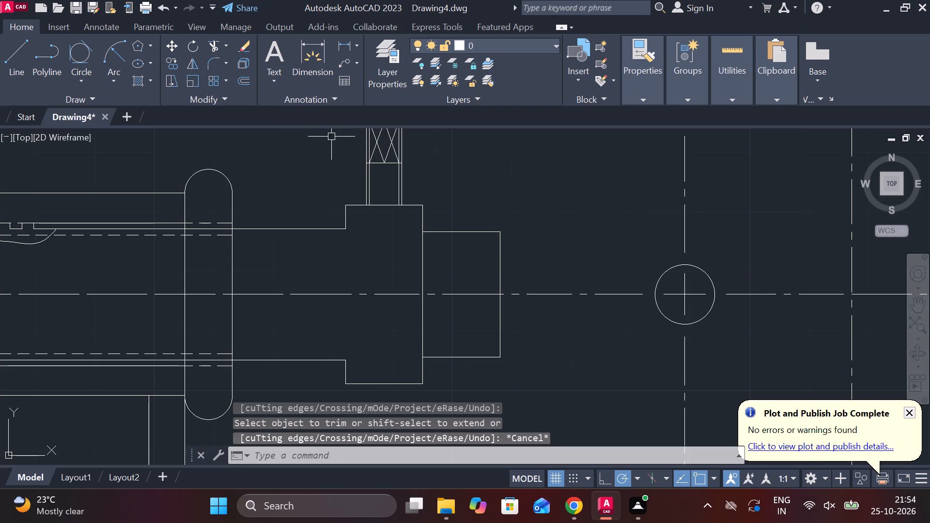
Draw a shallow start-end-radius arc between the pin's outer sides at the collar's top edge, bulging down into the collar.
click(117, 48)
scroll(455, 212, up, 2)
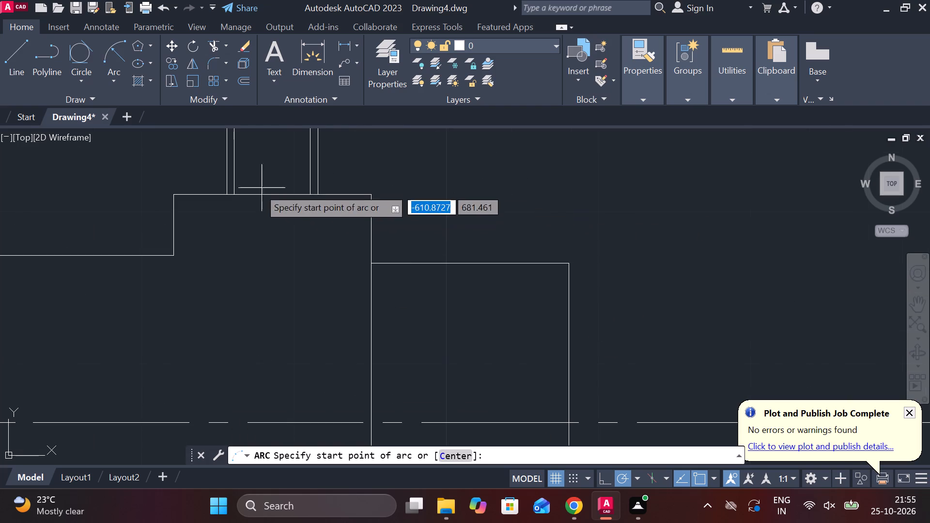
middle_drag(291, 200, 367, 202)
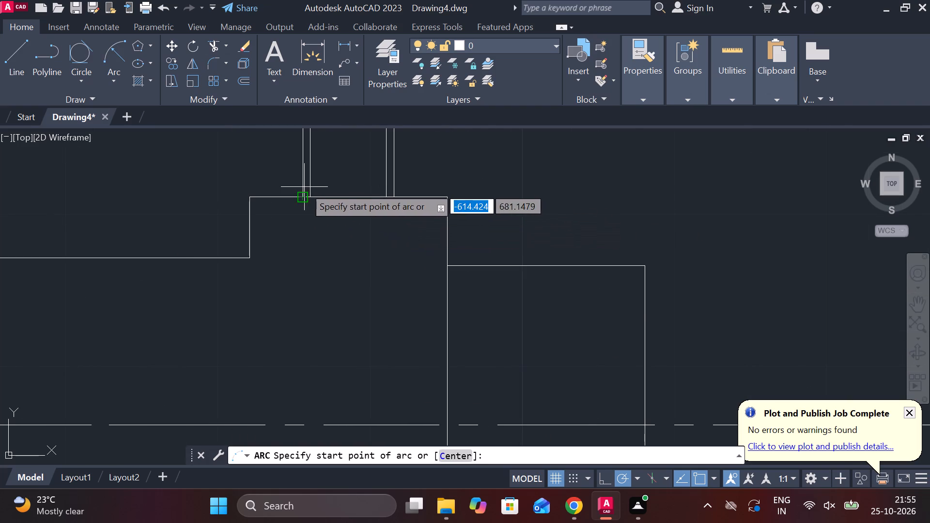
click(304, 190)
click(392, 195)
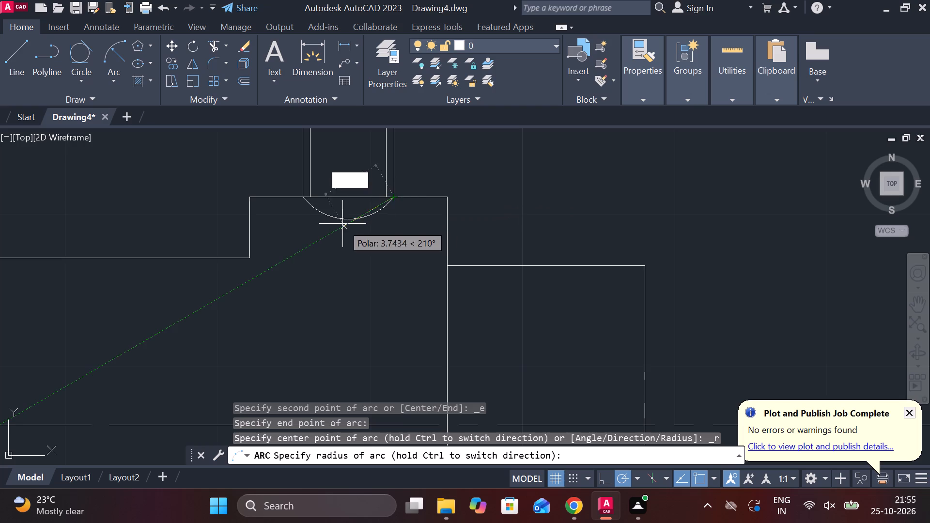
click(272, 196)
key(Escape)
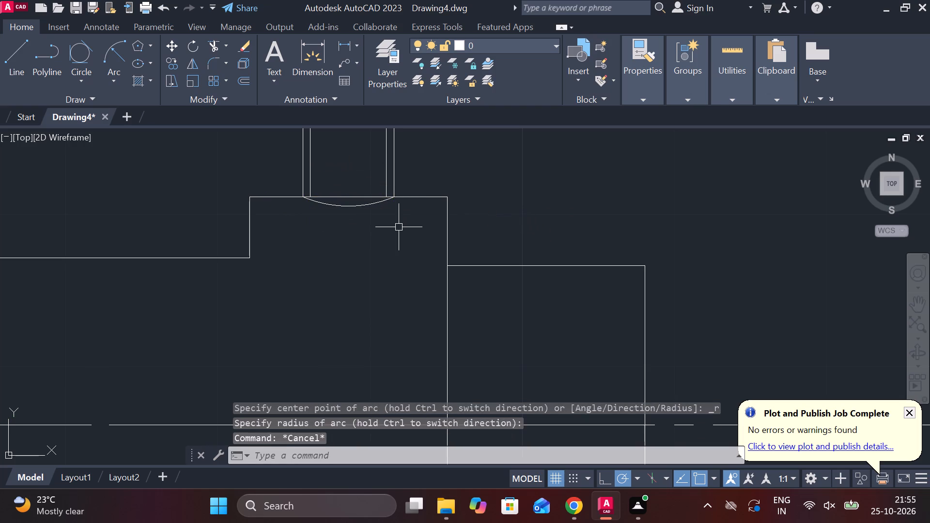
Trim away the collar's top edge between the pin's outer sides, above the shallow arc.
text(TR)
key(space)
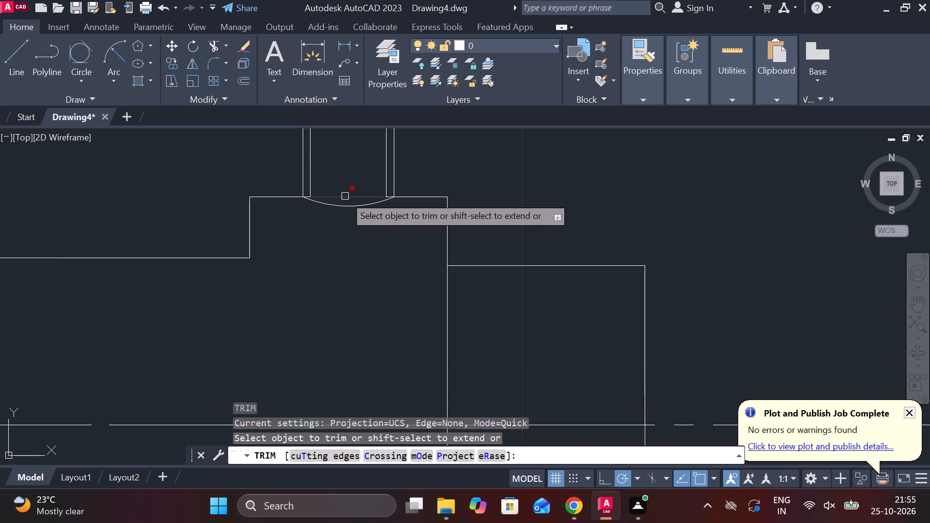
click(345, 196)
scroll(313, 196, up, 2)
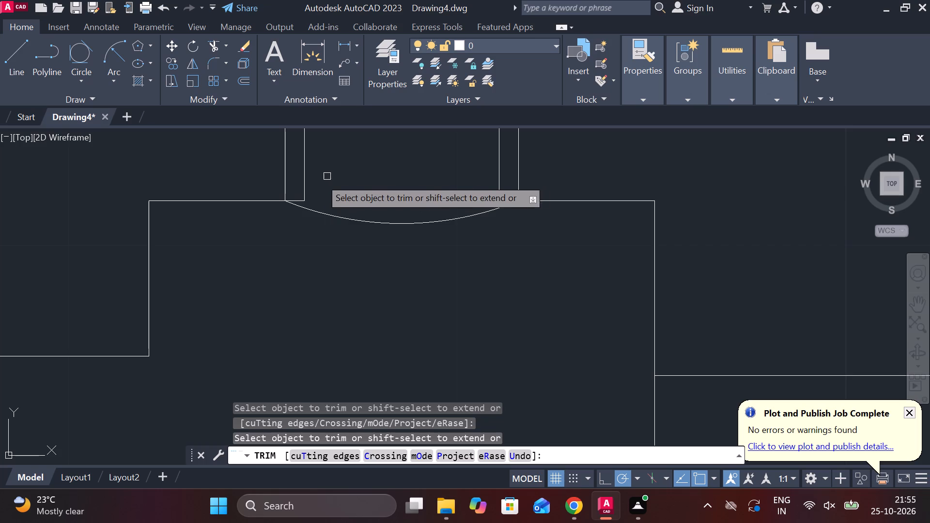
scroll(300, 185, up, 1)
click(296, 207)
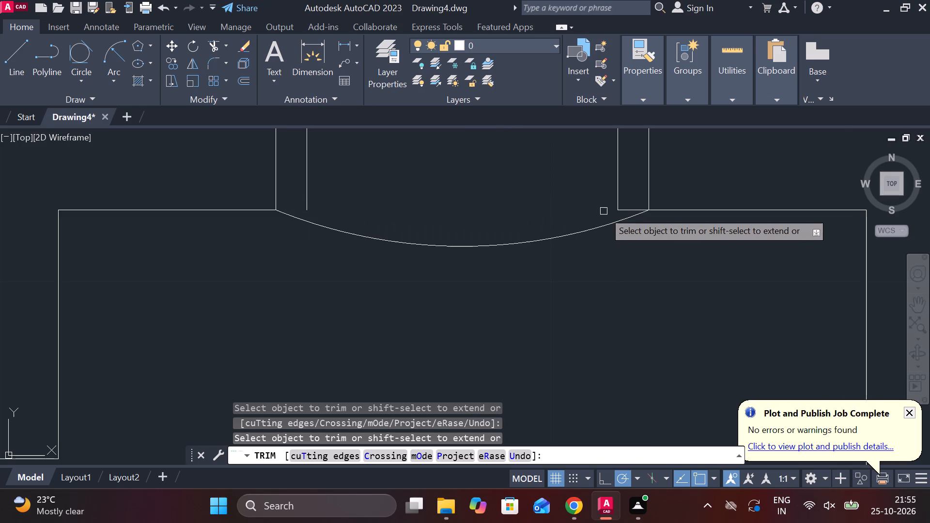
click(621, 210)
key(Escape)
Extend the pin's two inner vertical lines down to the shallow arc in the collar.
text(EX)
key(space)
click(306, 174)
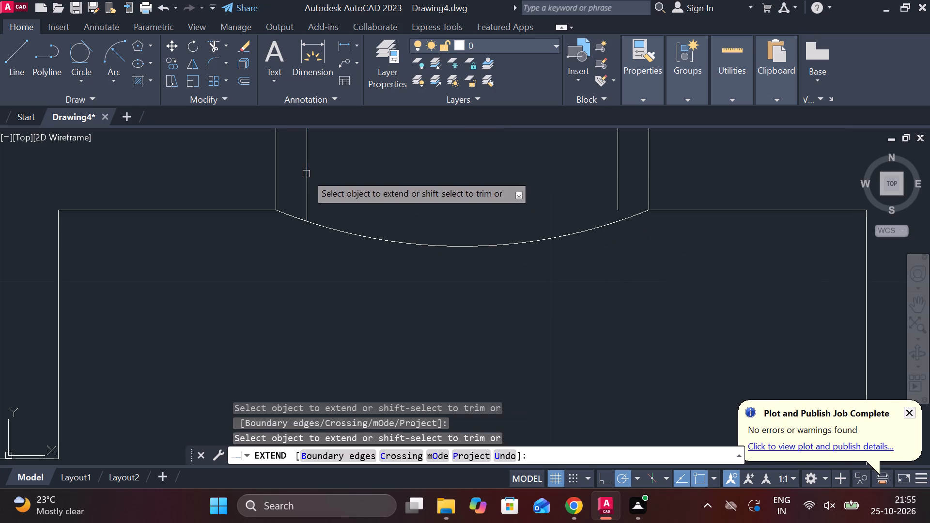
click(619, 191)
scroll(626, 197, down, 3)
scroll(622, 246, down, 1)
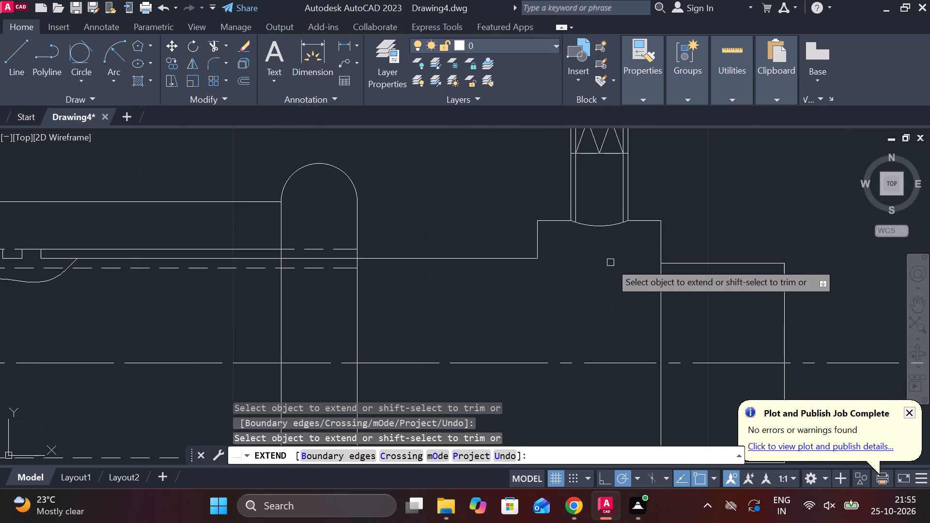
key(Escape)
Draw a six-sided polygon circumscribed about the hole circle in the bracket's rounded side lug, centred on the hole.
scroll(673, 264, down, 2)
middle_drag(703, 329, 634, 303)
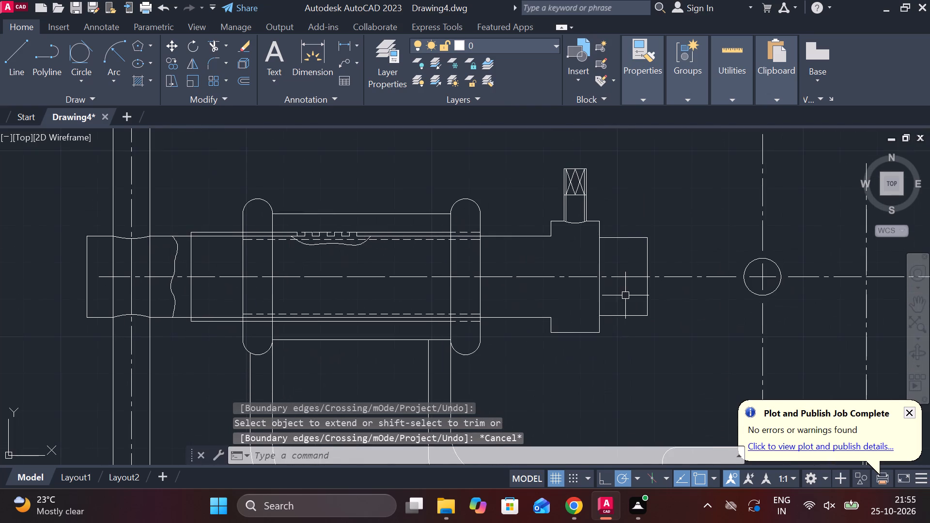
scroll(628, 299, down, 2)
middle_drag(644, 337, 542, 243)
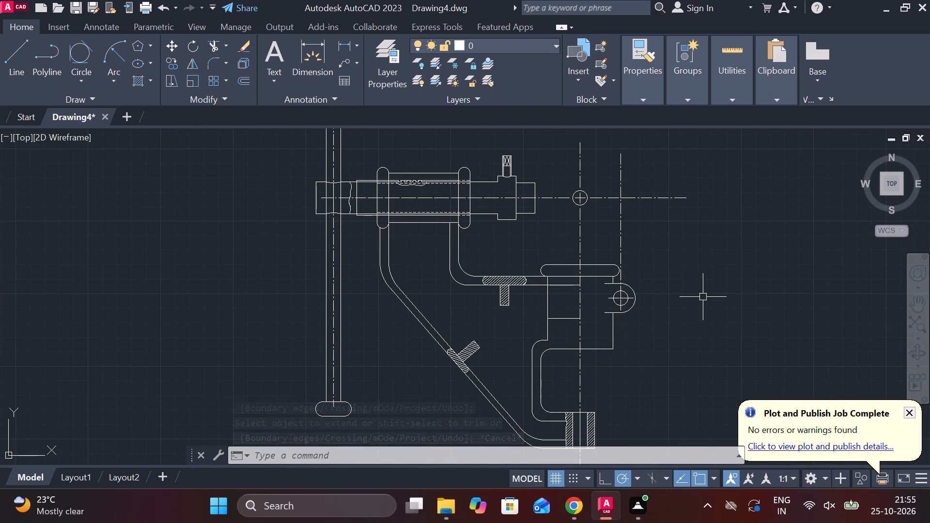
middle_drag(687, 297, 625, 216)
scroll(567, 202, up, 2)
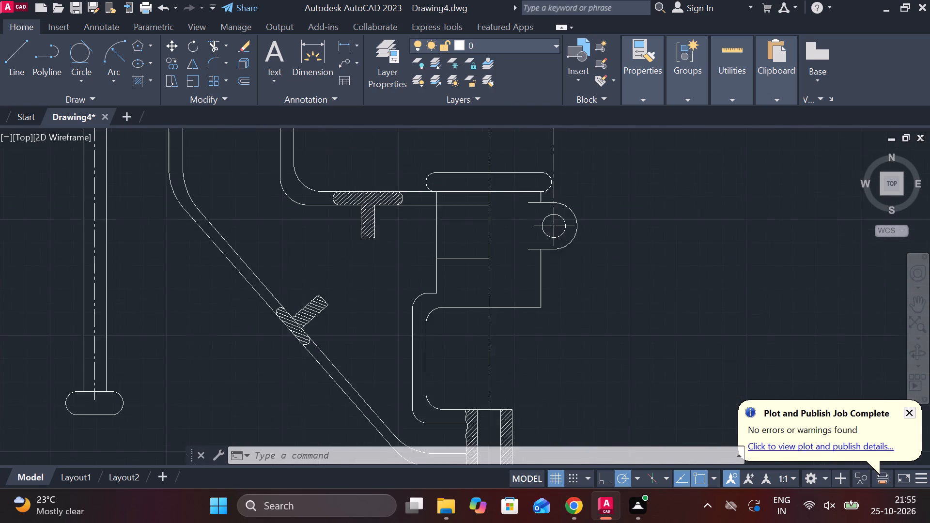
click(134, 44)
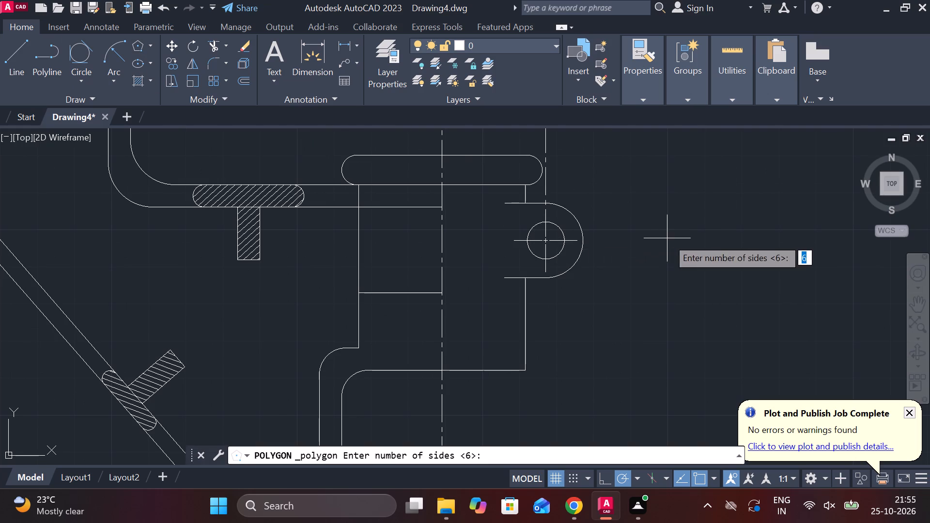
key(space)
click(545, 243)
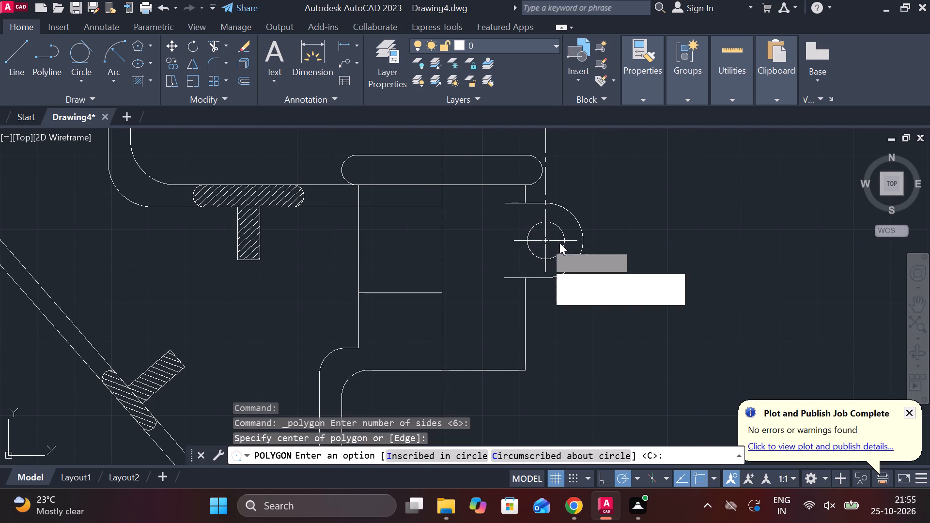
drag(596, 294, 545, 243)
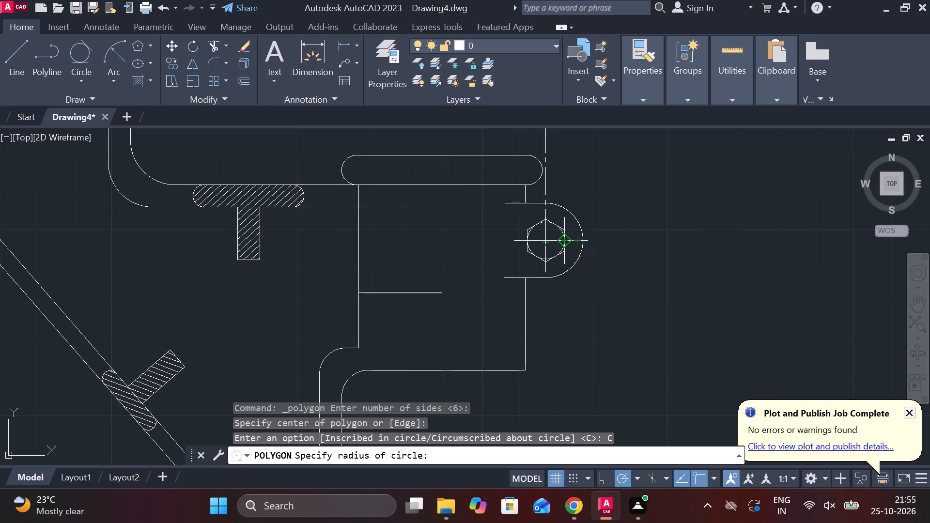
click(569, 238)
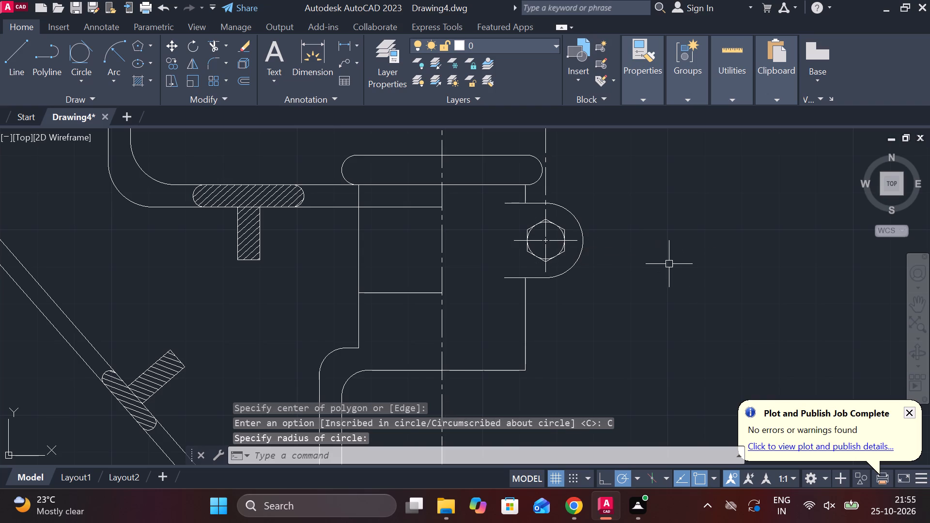
Move the separate stepped sleeve with the notched head from below the assembly to the free space beside the bracket.
scroll(669, 264, down, 1)
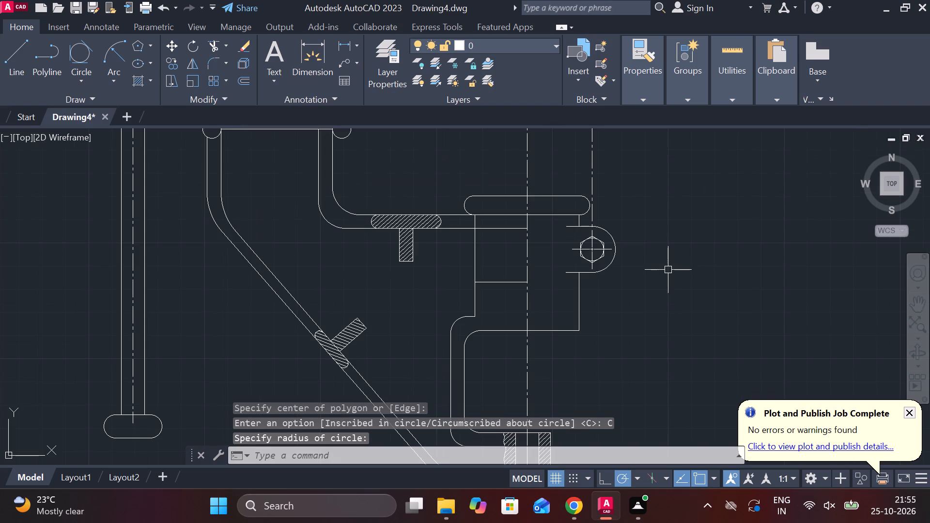
scroll(659, 275, down, 1)
middle_drag(661, 295, 583, 247)
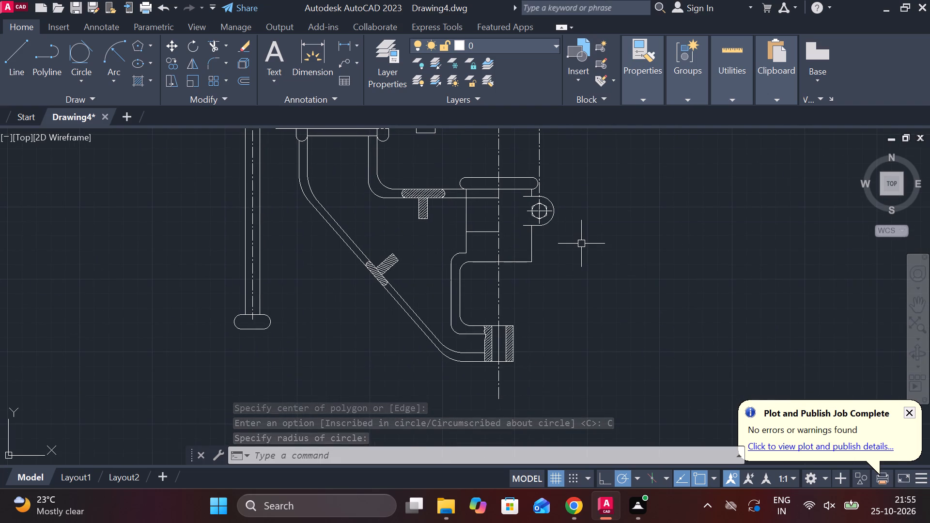
scroll(584, 241, down, 1)
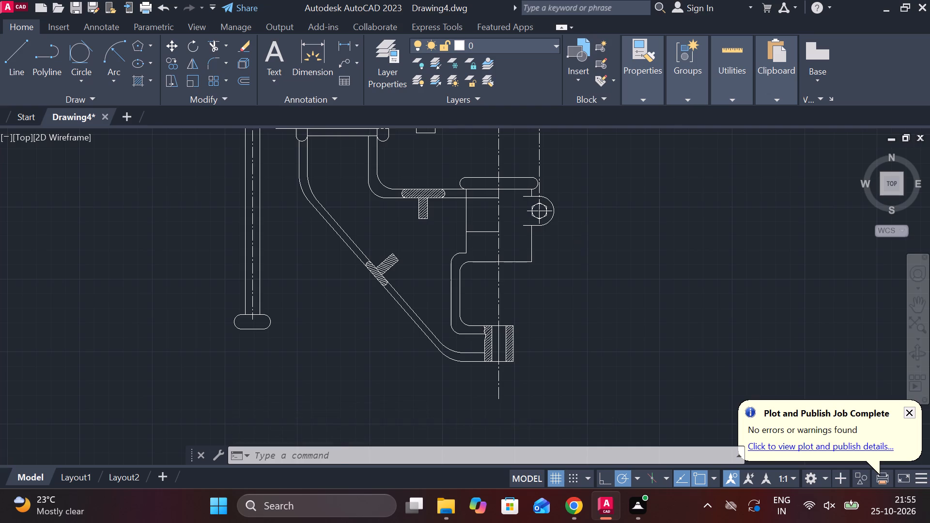
middle_drag(587, 246, 485, 240)
scroll(484, 236, down, 1)
middle_drag(554, 284, 524, 121)
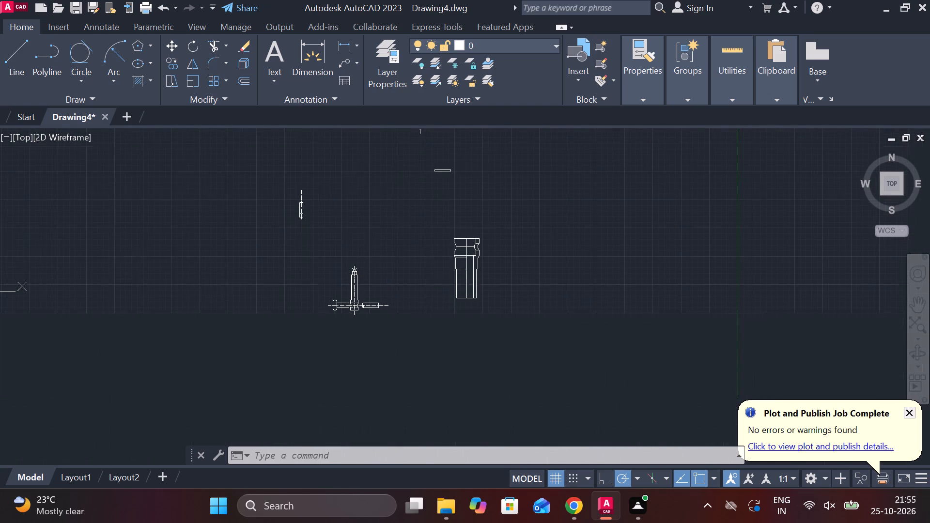
click(444, 229)
click(530, 331)
scroll(503, 264, up, 2)
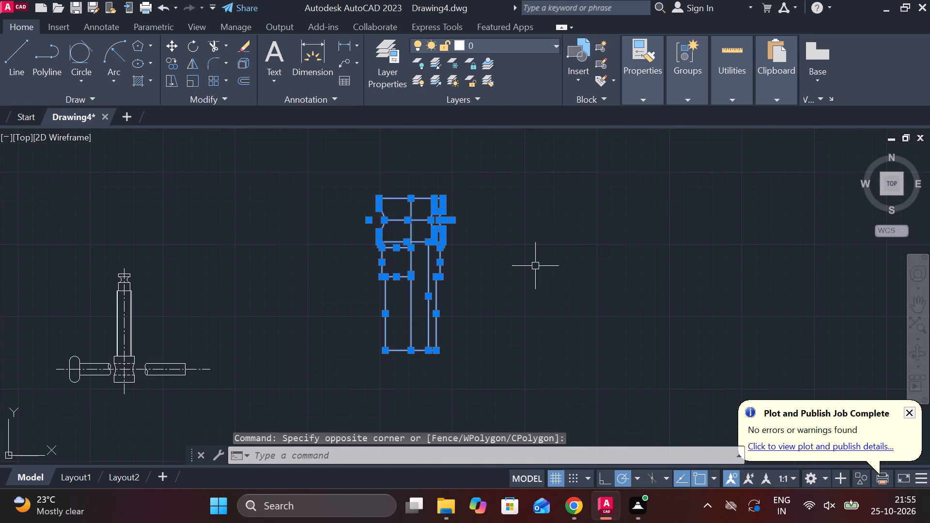
key(m)
key(Return)
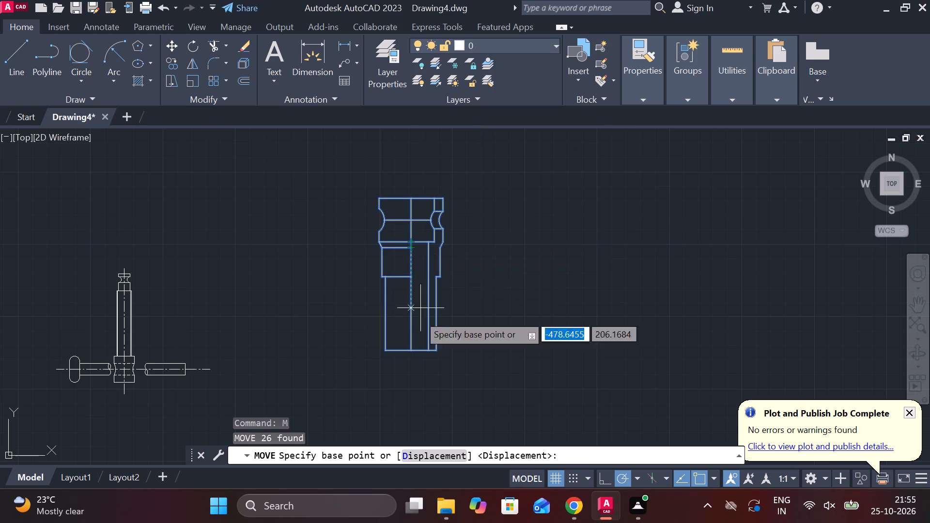
click(413, 279)
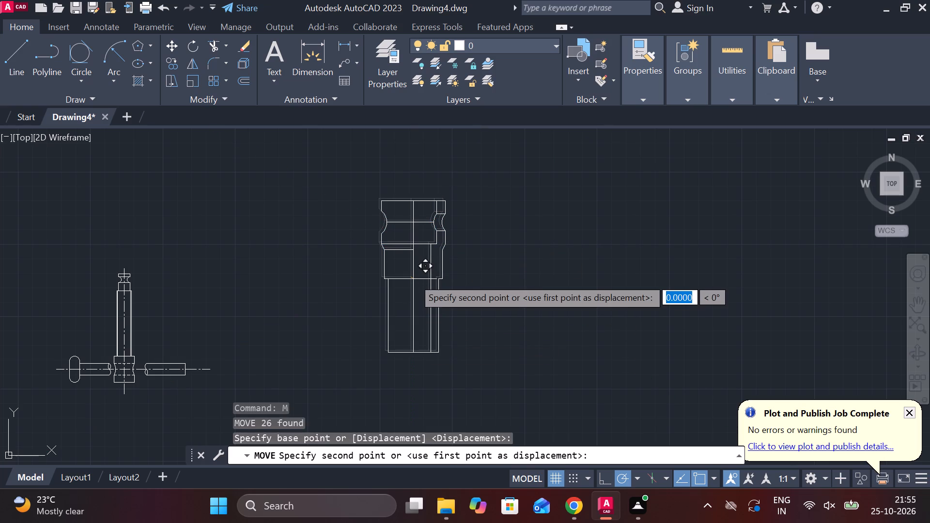
middle_drag(449, 271, 489, 377)
scroll(464, 243, down, 1)
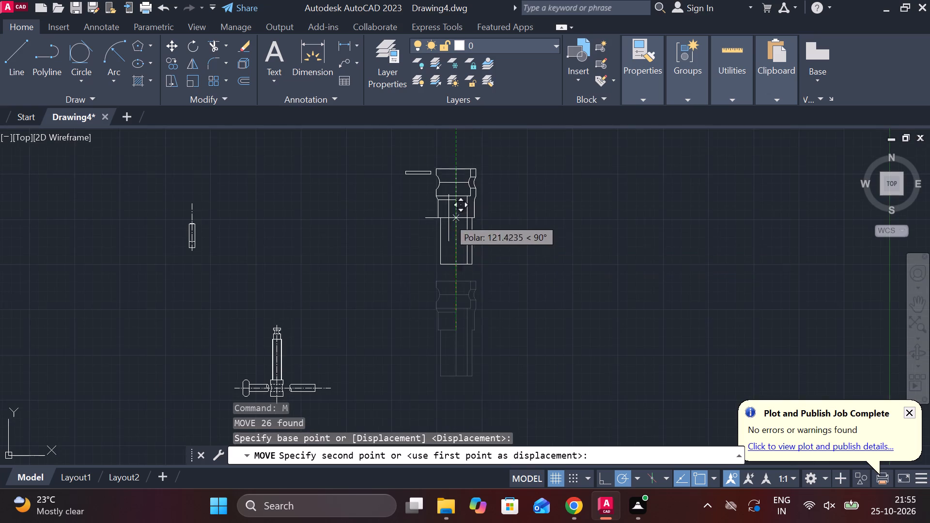
middle_drag(451, 223, 459, 388)
scroll(383, 164, up, 1)
middle_drag(394, 173, 374, 296)
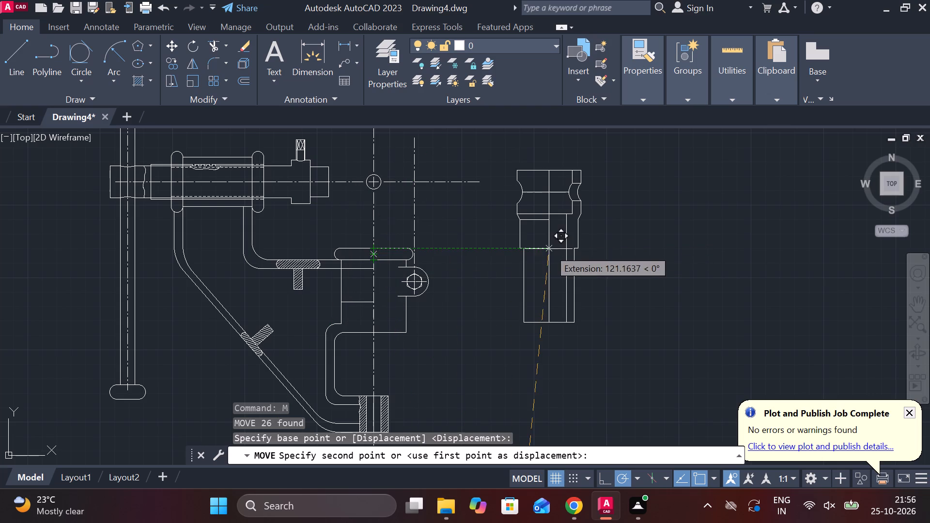
click(549, 249)
Move the stepped sleeve by the midpoint of its head onto the centre of the small circle on the bracket's vertical centreline.
drag(502, 152, 501, 204)
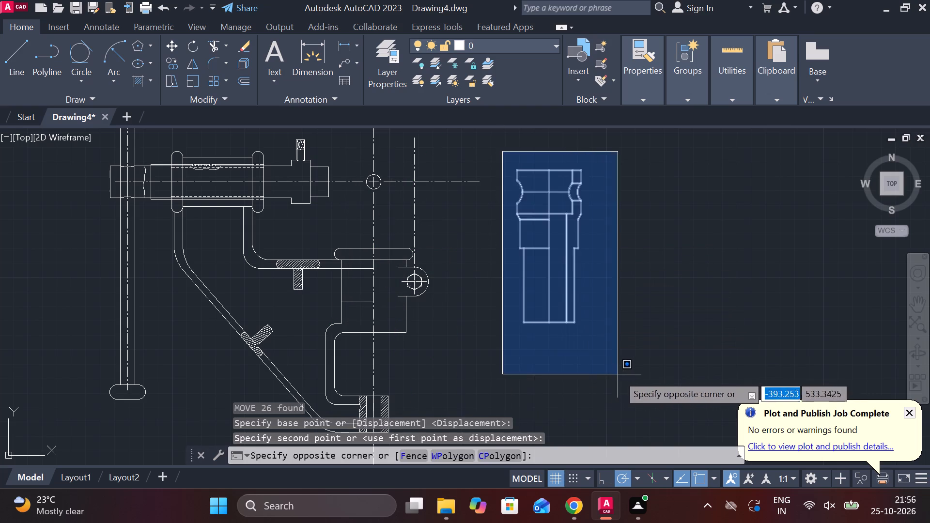
click(620, 373)
key(m)
key(Return)
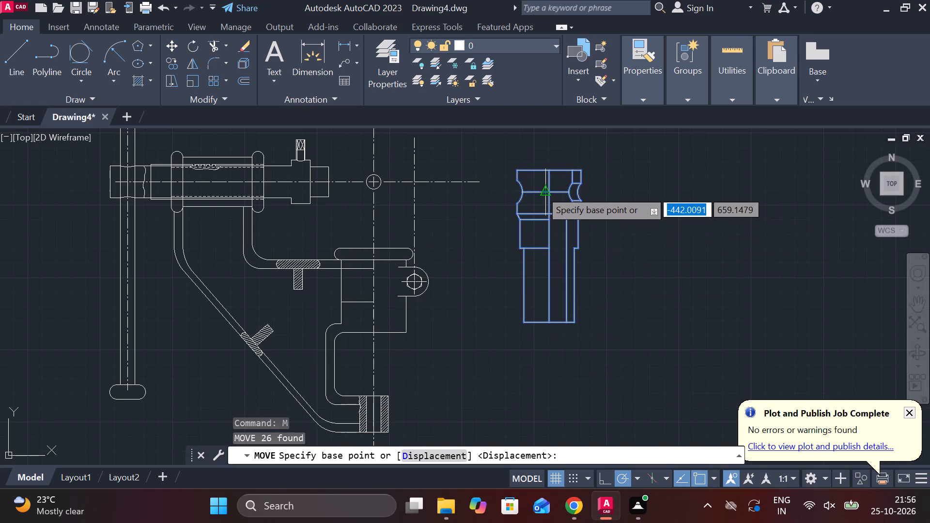
scroll(549, 189, up, 2)
click(553, 191)
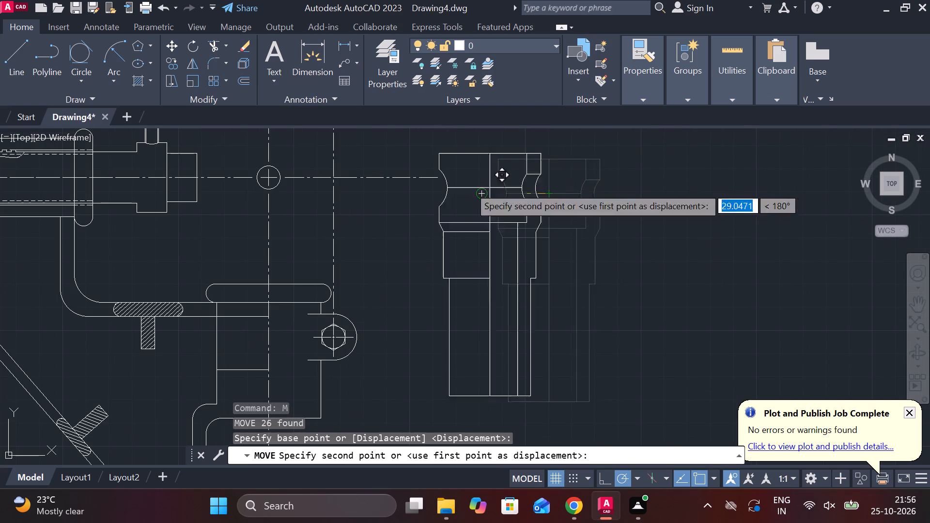
middle_drag(293, 168, 398, 146)
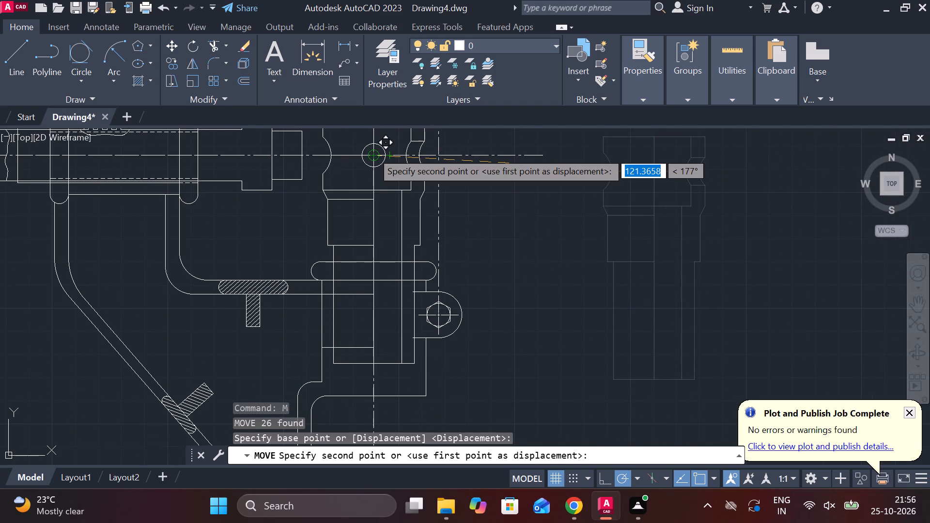
click(372, 152)
Trim away the stepped sleeve's left side line and the left half of its bottom edge inside the bracket socket.
scroll(489, 164, down, 1)
middle_drag(511, 183, 515, 196)
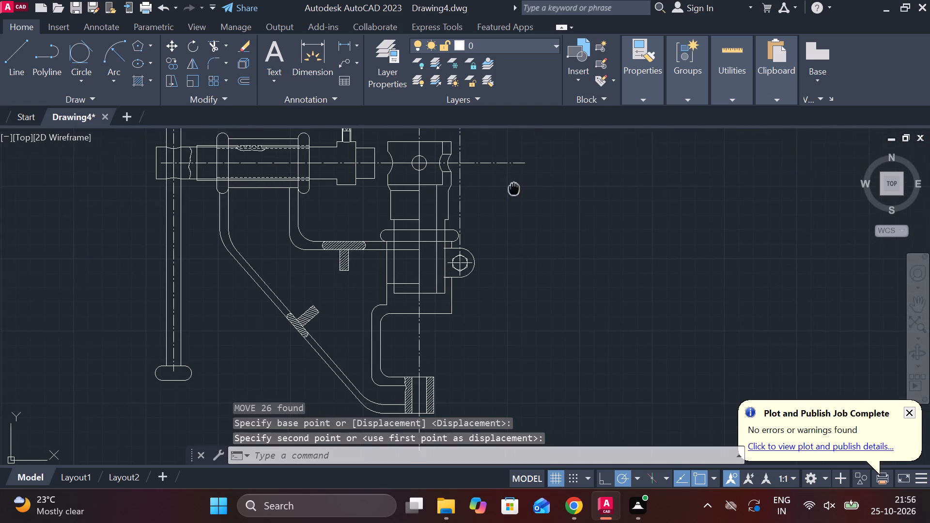
middle_drag(515, 196, 512, 255)
scroll(498, 293, up, 1)
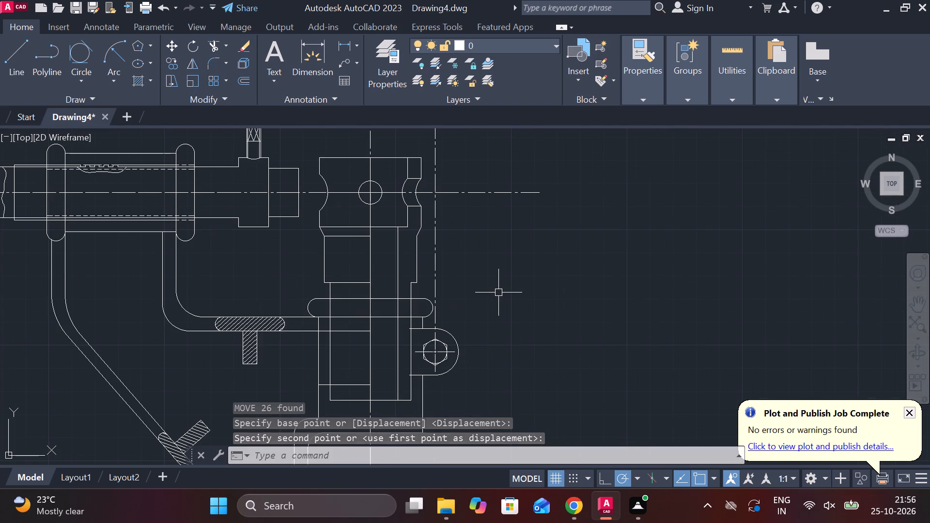
key(Escape)
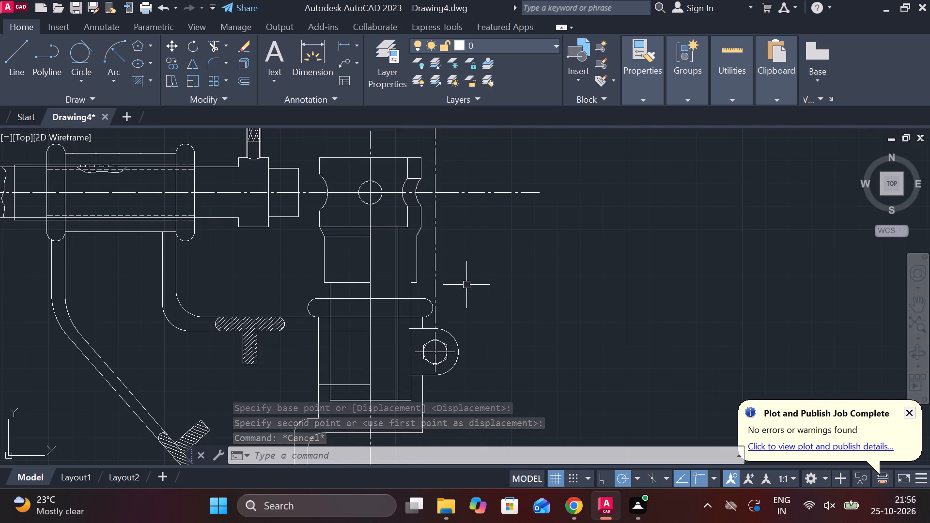
scroll(466, 285, down, 1)
scroll(430, 371, up, 1)
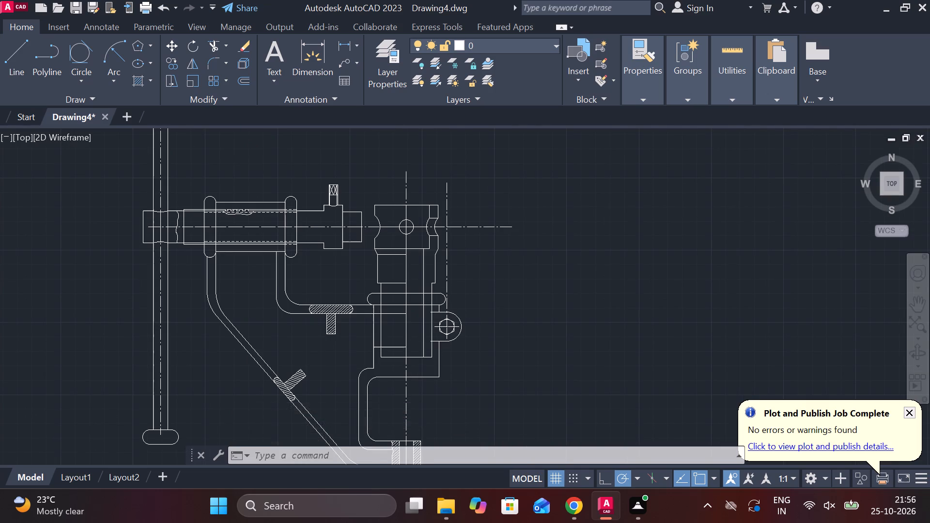
key(Escape)
text(TR)
key(space)
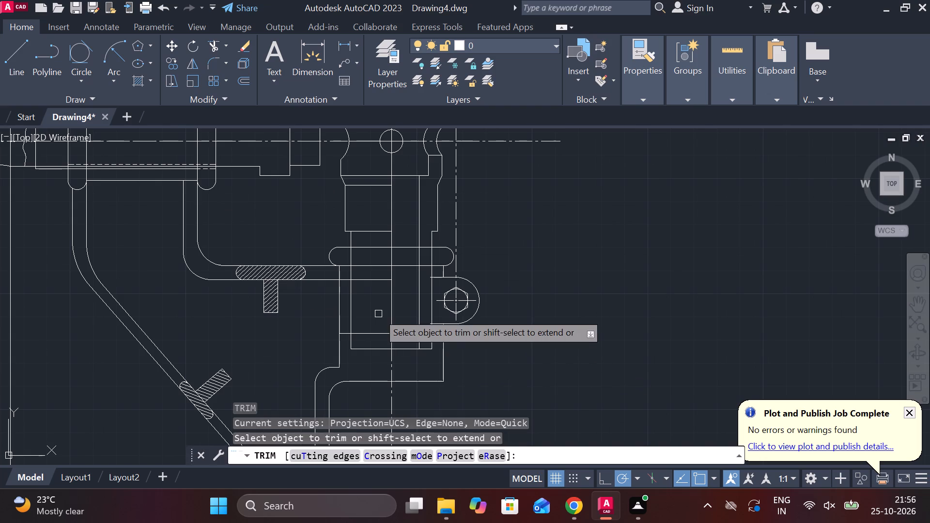
click(351, 294)
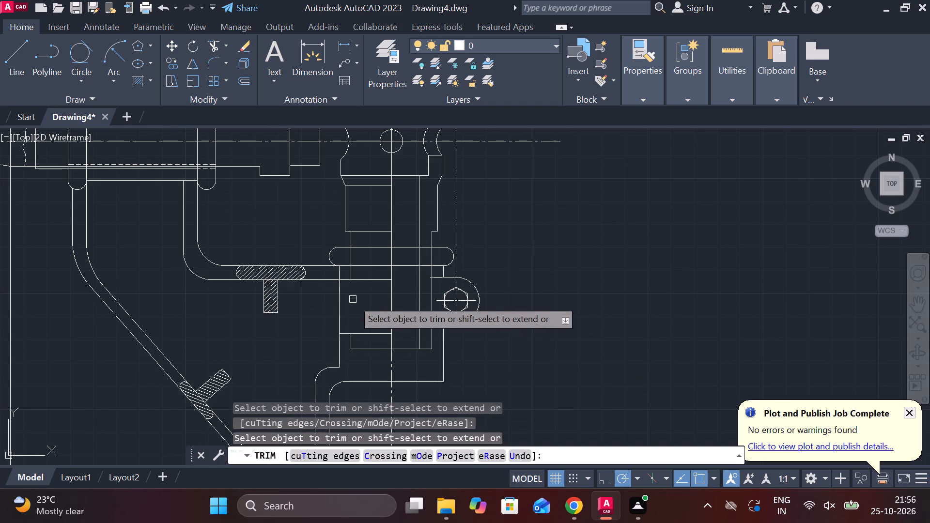
click(350, 344)
click(362, 348)
Trim away the stepped sleeve's remaining inner, side and bottom lines inside the bracket's collar and socket.
click(419, 351)
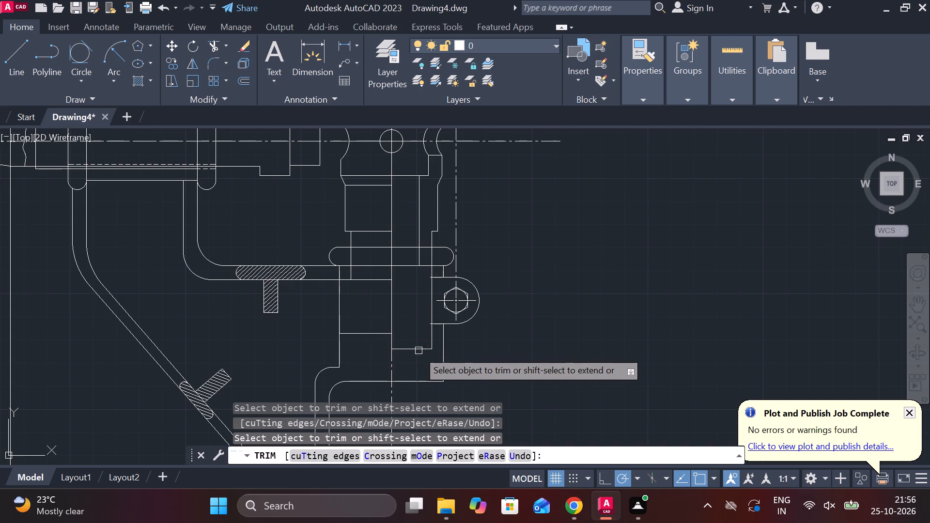
click(409, 350)
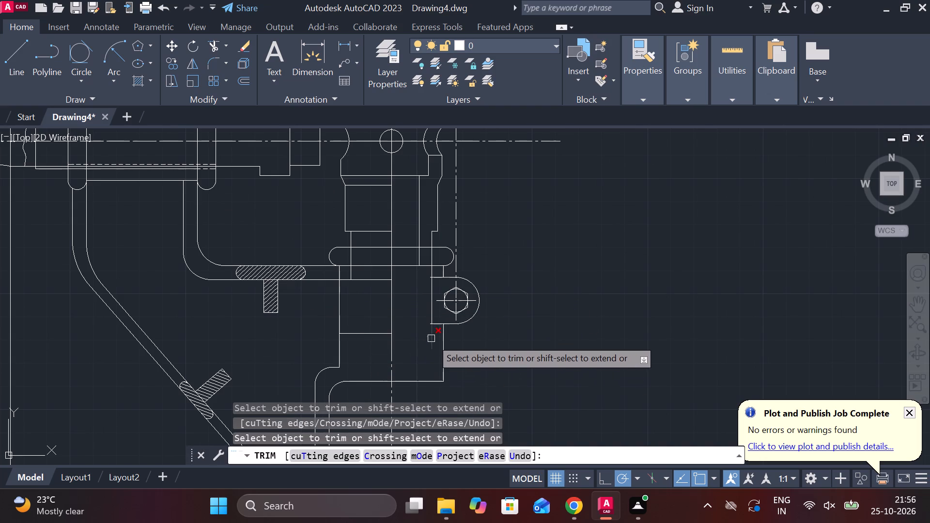
click(432, 314)
click(430, 272)
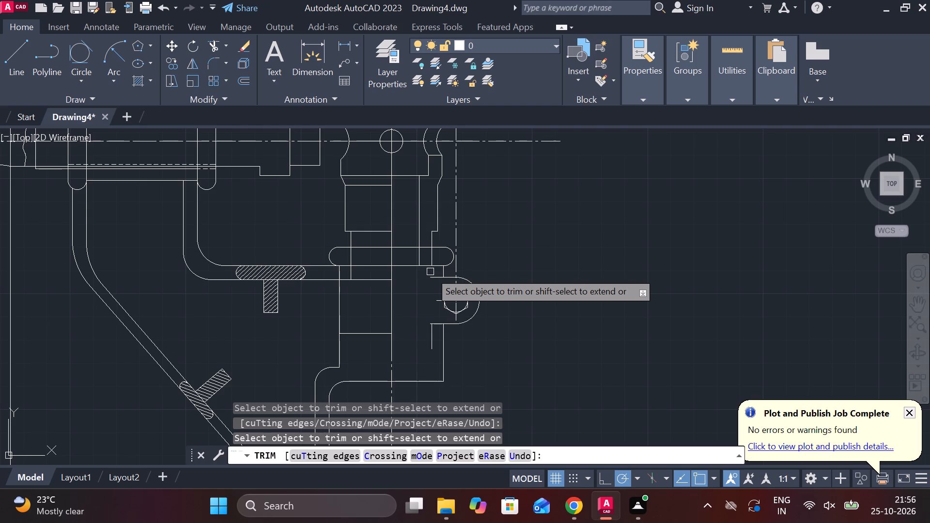
click(417, 258)
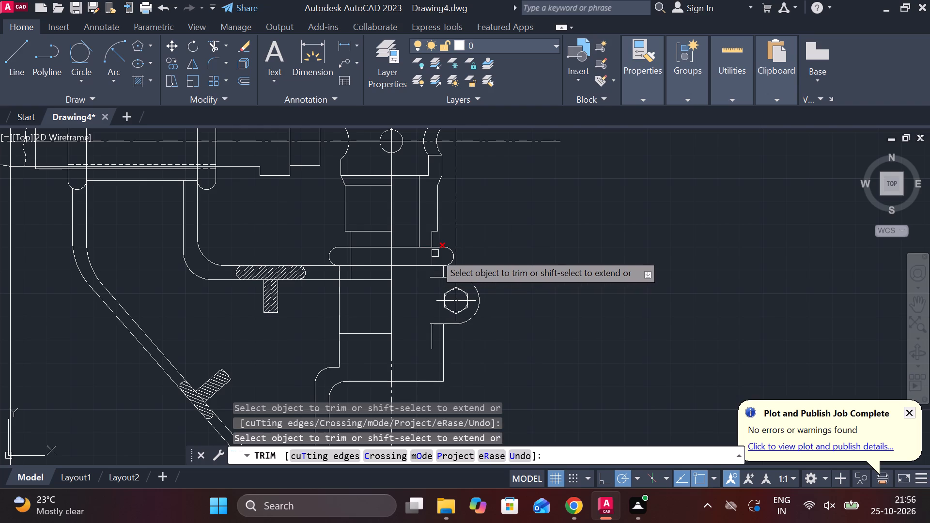
click(434, 254)
click(351, 257)
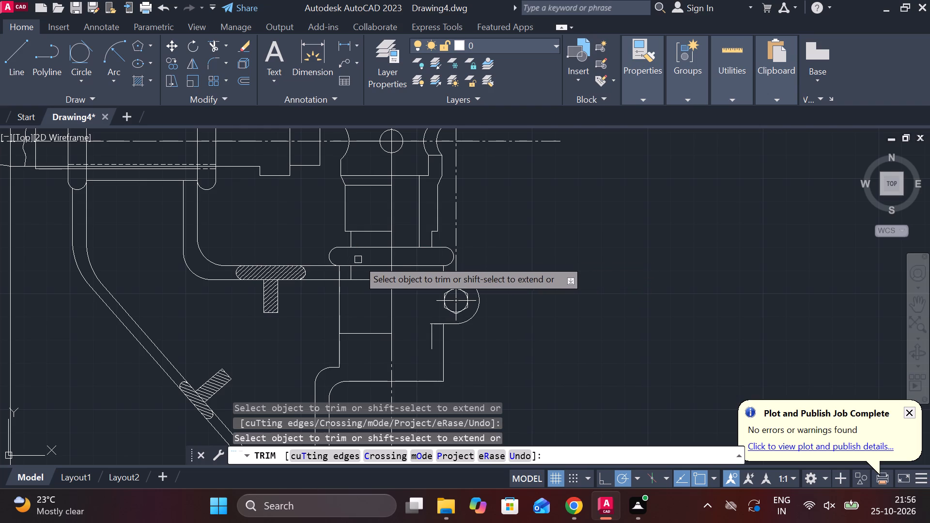
click(349, 269)
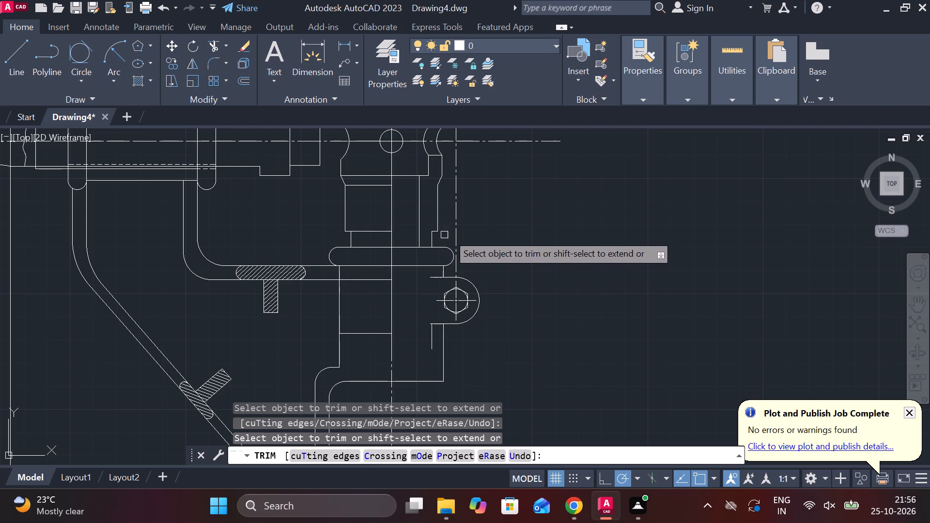
middle_drag(512, 294, 518, 354)
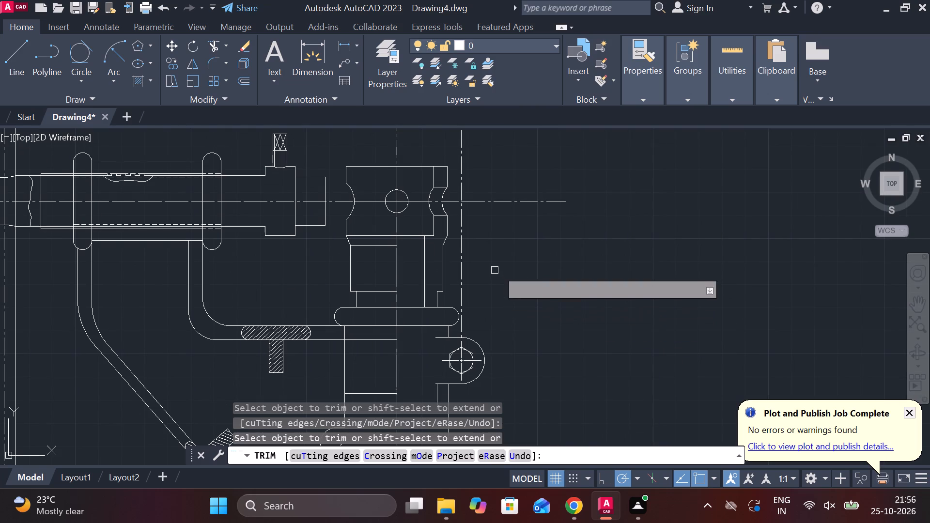
key(Escape)
Stretch the right end of the sleeve head's bottom edge out to the head's outer side corner.
scroll(439, 186, up, 2)
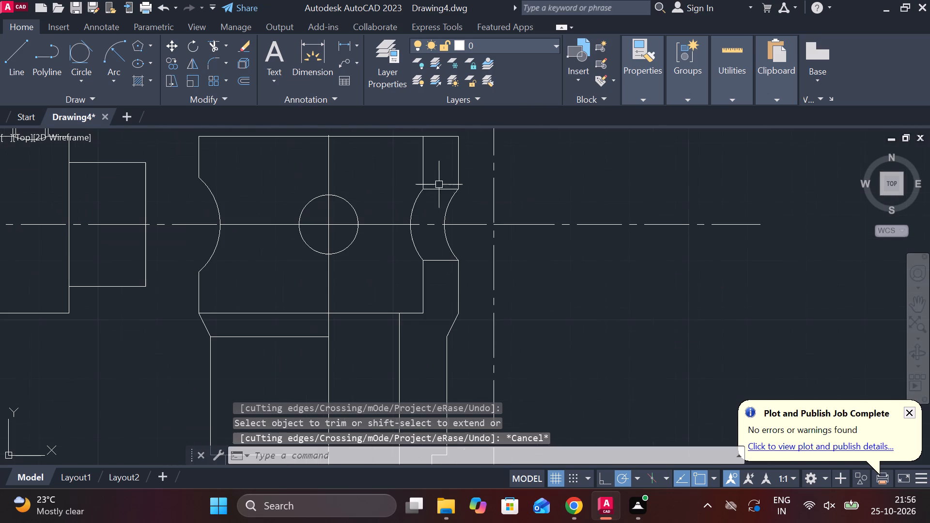
scroll(488, 283, down, 1)
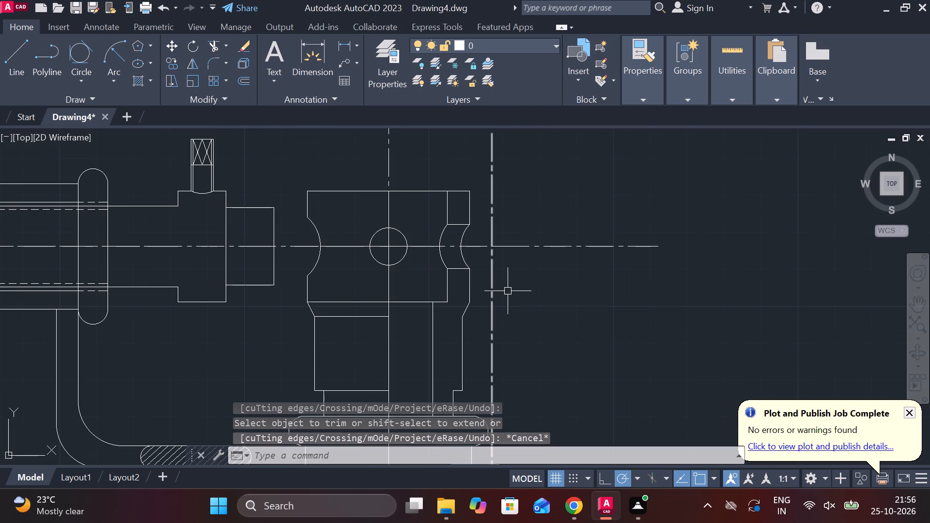
click(421, 305)
click(449, 301)
click(471, 301)
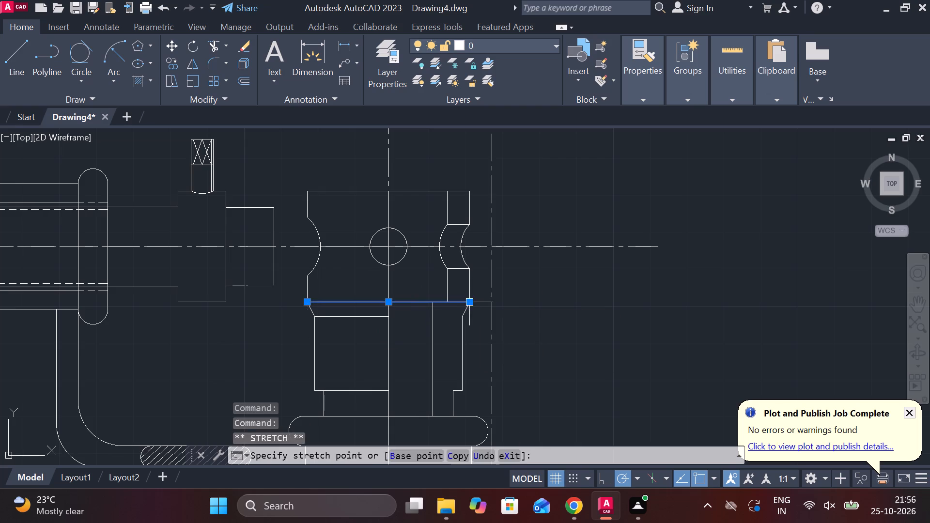
key(Escape)
Trim away the right-hand notch arcs, the inner wall lines and the lower side line of the sleeve head.
text(TR)
key(space)
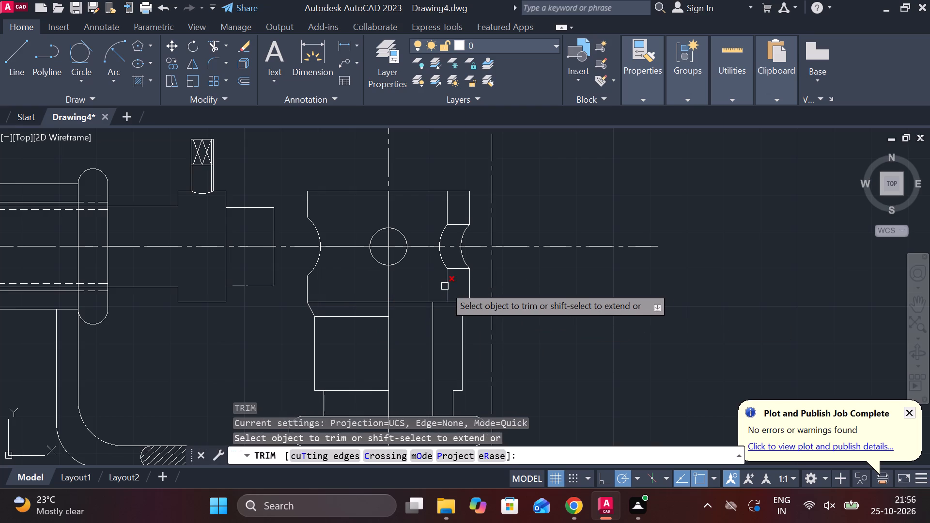
drag(445, 286, 451, 286)
click(468, 285)
click(460, 272)
click(436, 263)
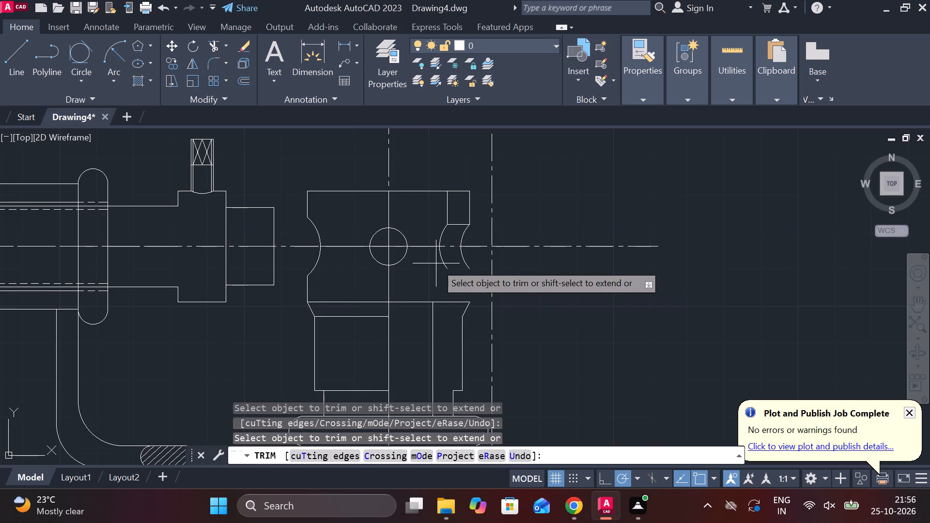
click(469, 267)
click(444, 234)
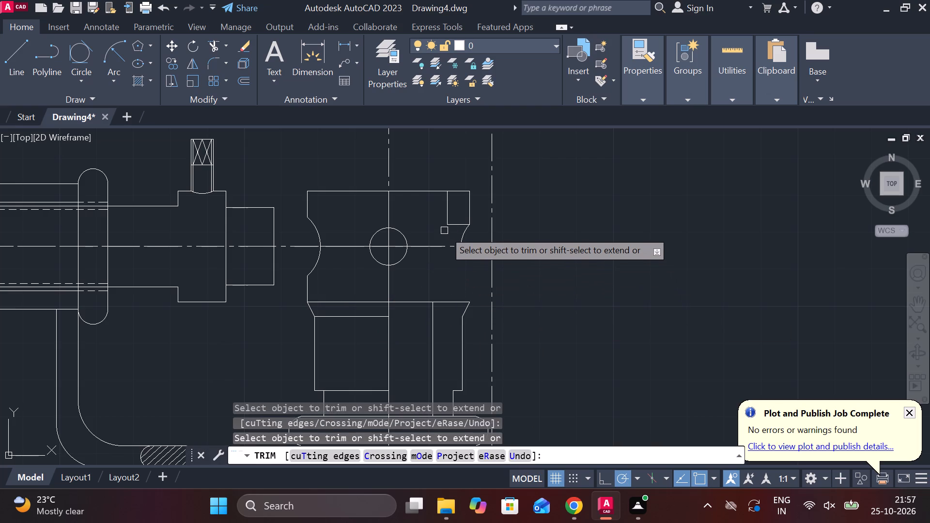
click(446, 219)
click(456, 225)
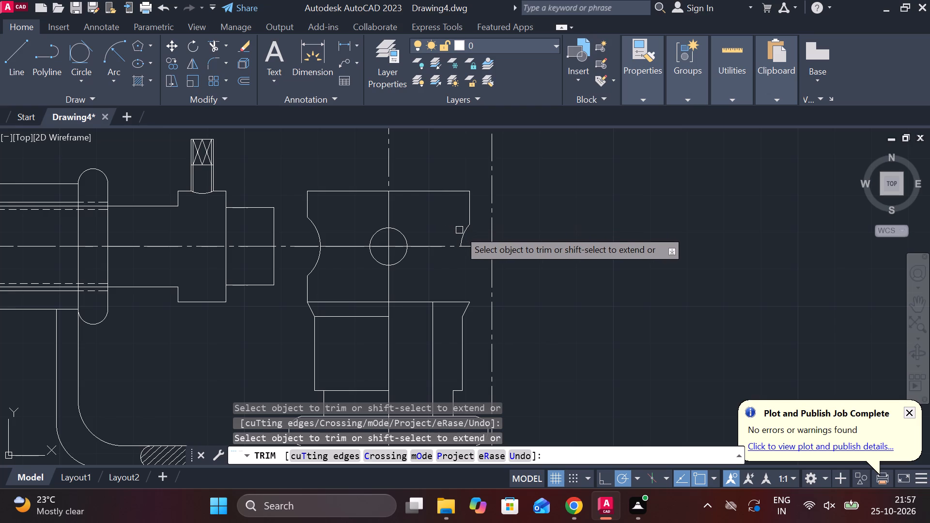
click(466, 232)
key(Escape)
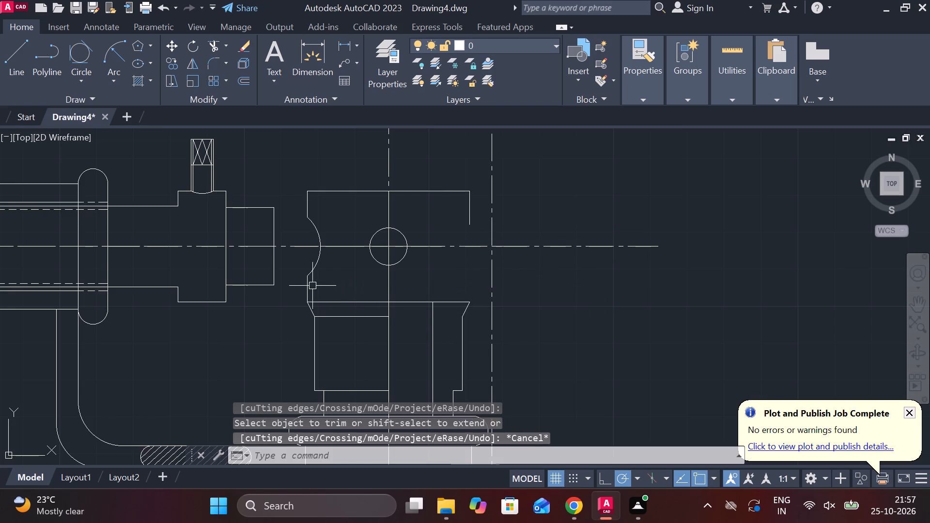
Mirror the sleeve head's left notch arc and lower side line about the vertical centreline, keeping the originals.
click(311, 286)
key(Escape)
click(309, 287)
click(314, 271)
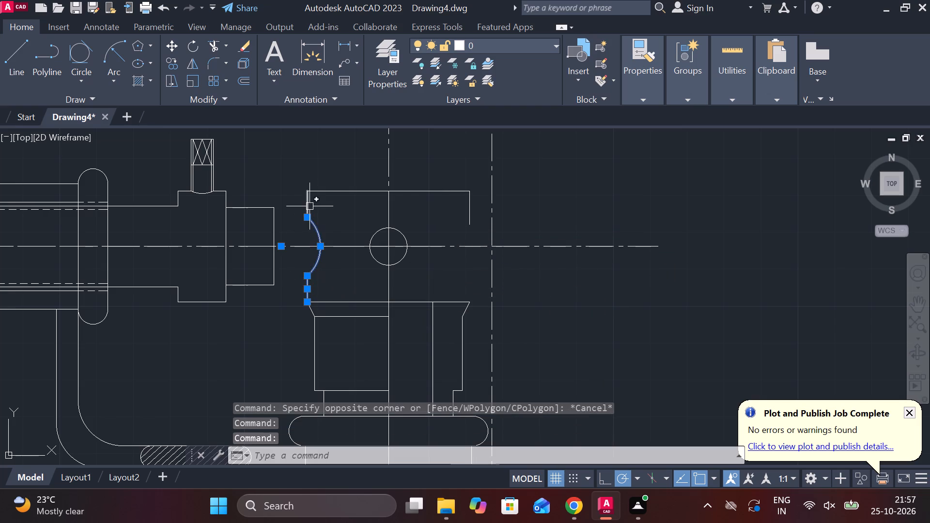
text(MI)
key(Return)
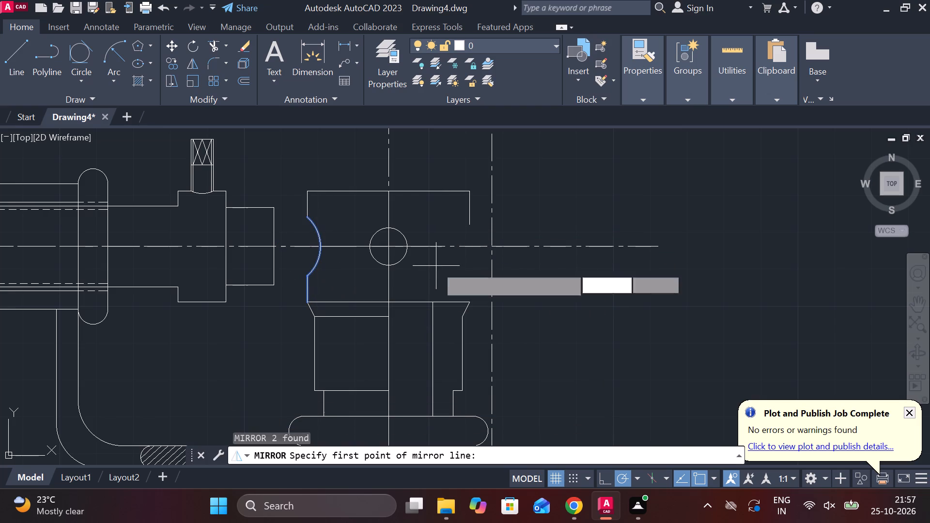
click(385, 298)
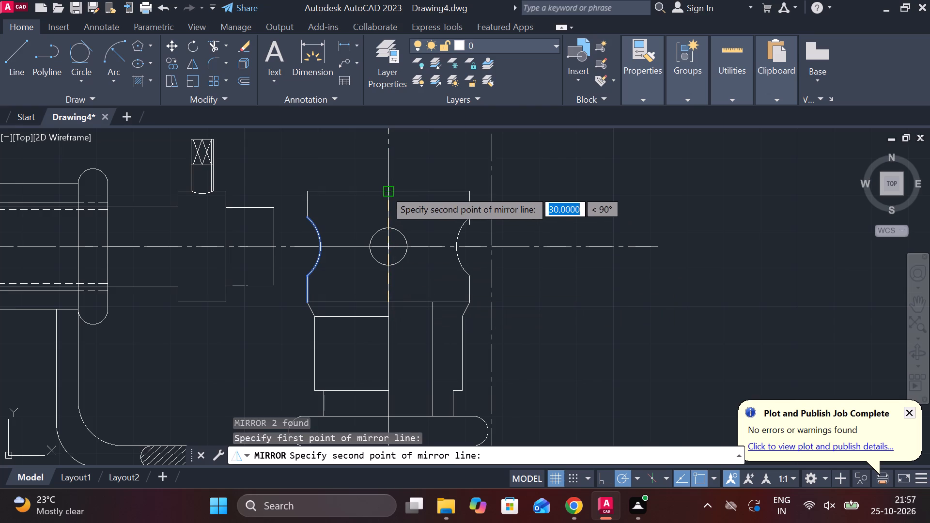
click(385, 190)
drag(418, 246, 385, 190)
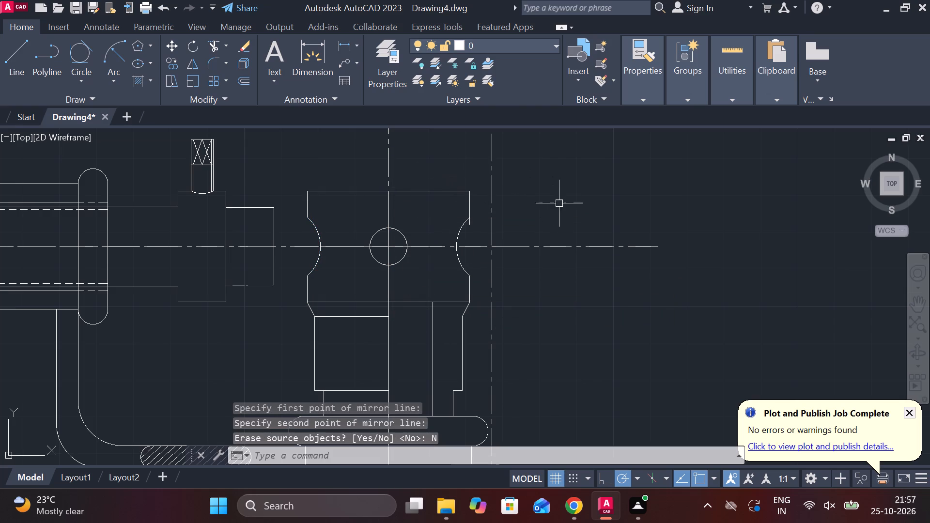
Trim the overhanging end of the head's upper right side line back to the mirrored notch arc.
text(TR)
key(space)
click(470, 224)
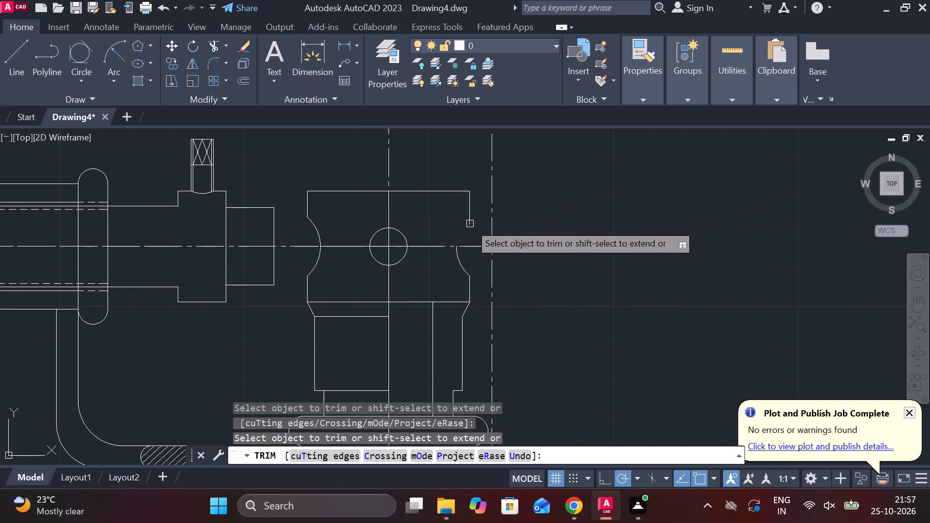
key(ctrl+z)
scroll(470, 224, up, 2)
click(470, 223)
scroll(490, 221, down, 2)
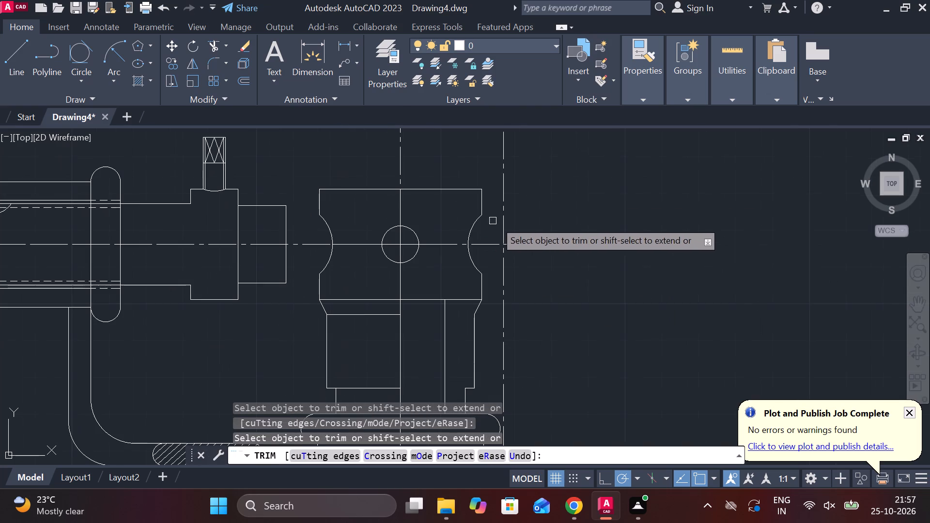
scroll(582, 275, down, 1)
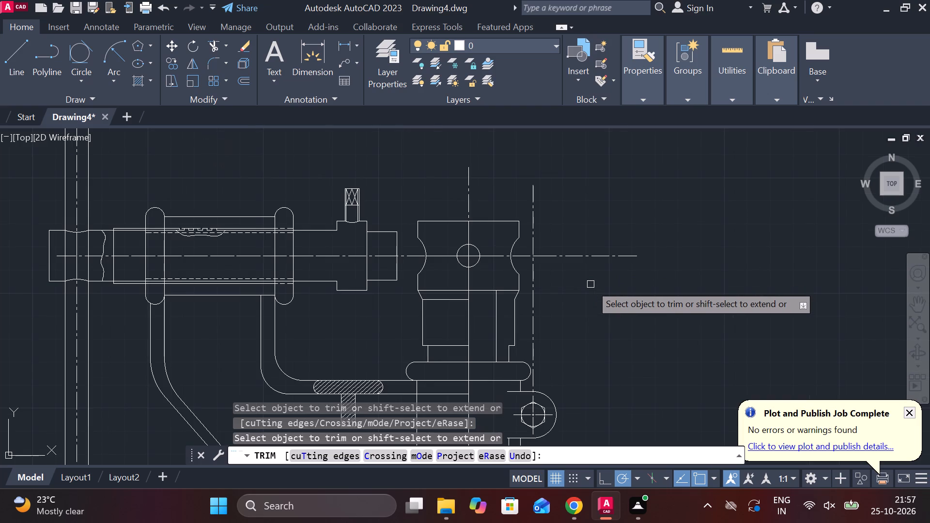
key(Escape)
Erase the right-hand outer side, neck side, shoulder and chamfer lines of the sleeve between its head and the bracket collar.
scroll(584, 290, down, 1)
middle_drag(570, 240, 569, 226)
middle_drag(601, 324, 590, 297)
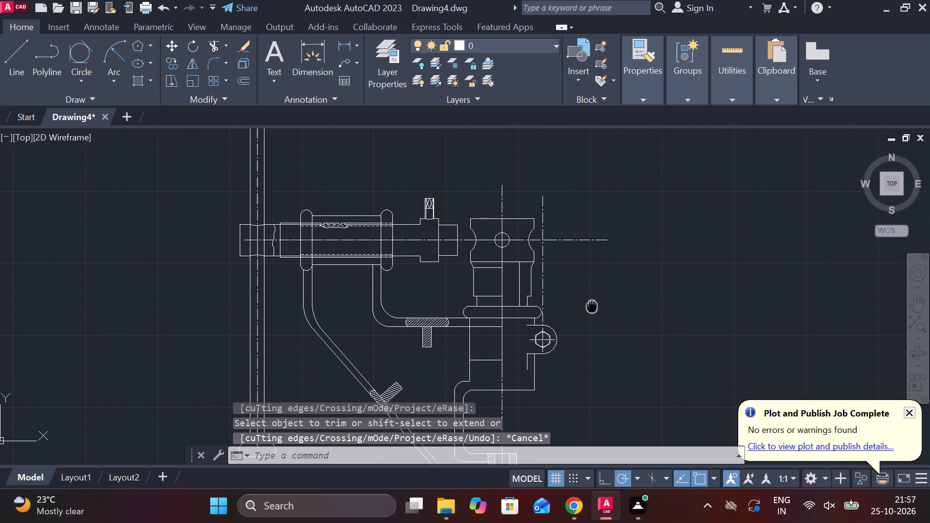
middle_drag(590, 297, 590, 295)
scroll(586, 332, up, 1)
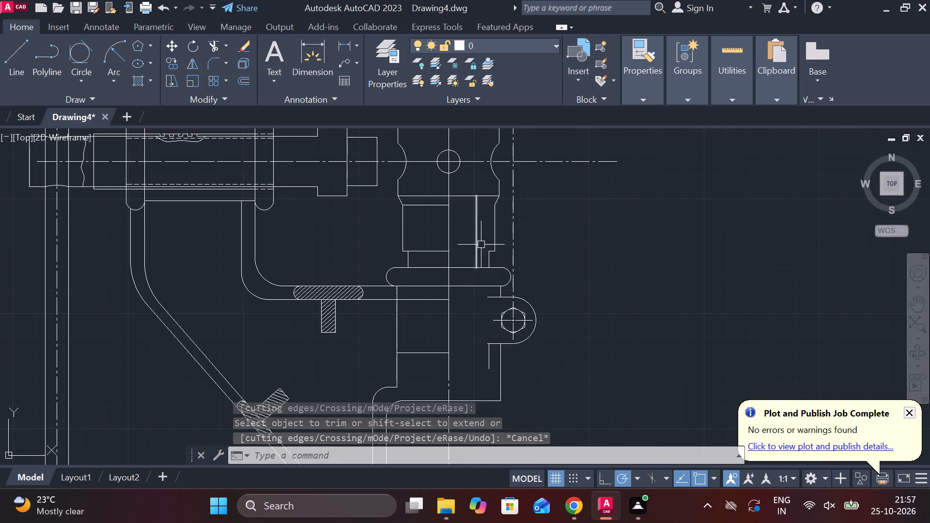
scroll(482, 244, up, 1)
click(505, 221)
text(E)
key(space)
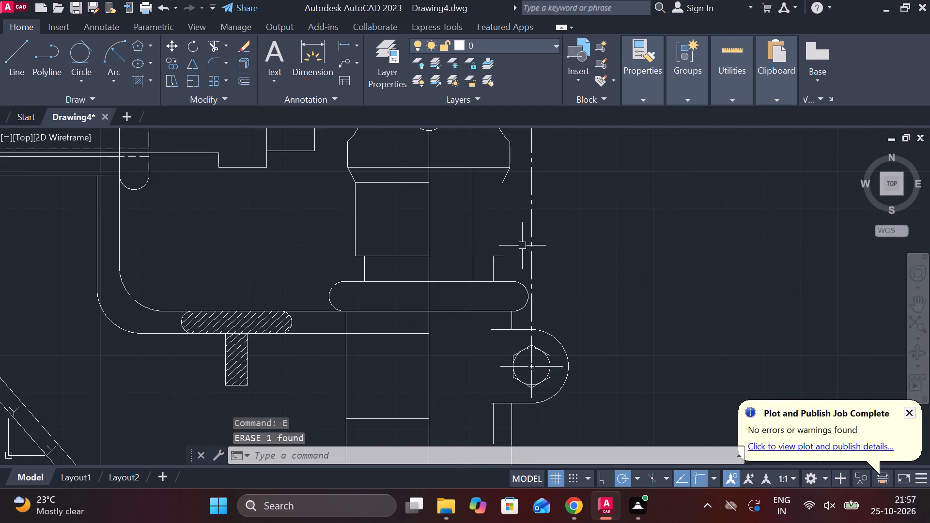
click(496, 253)
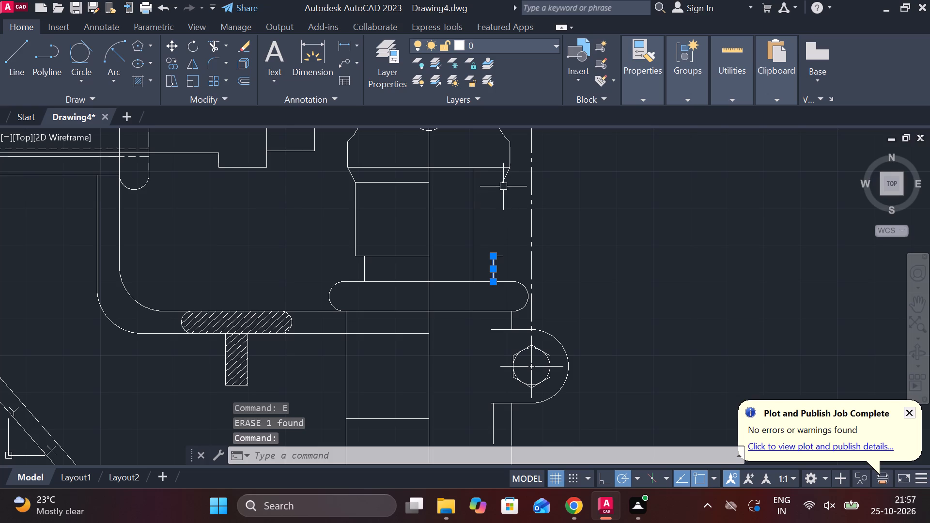
text(E)
key(space)
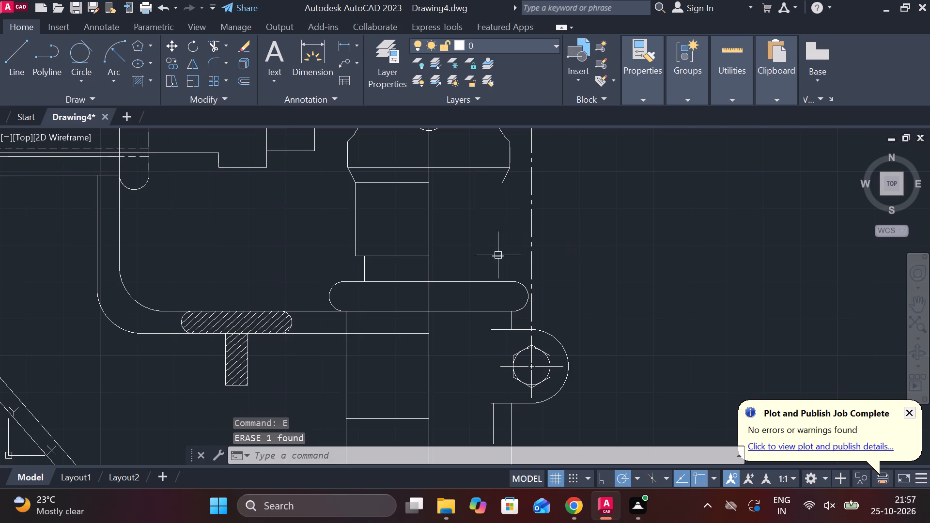
click(498, 255)
click(502, 182)
key(e)
key(space)
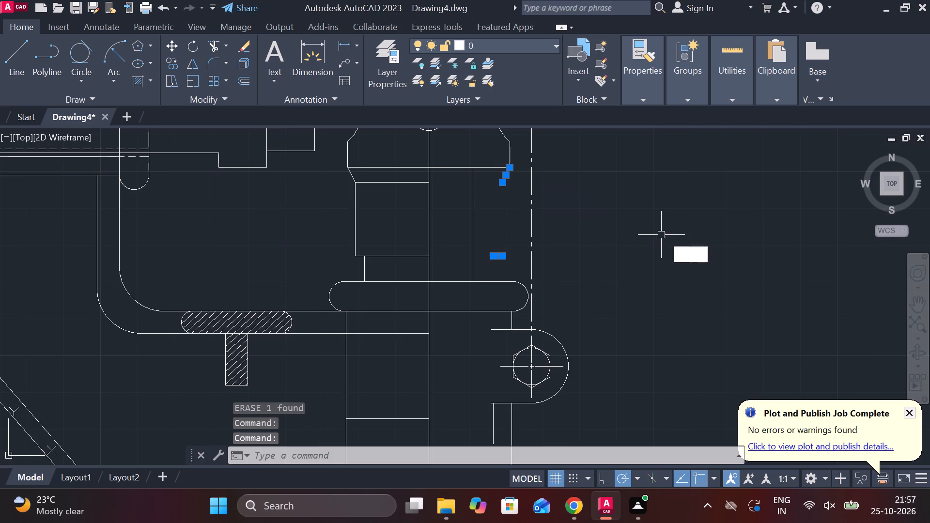
Mirror the sleeve's left chamfer, both shoulder edges, body side and neck side about the vertical centreline, keeping the originals.
click(353, 174)
click(374, 180)
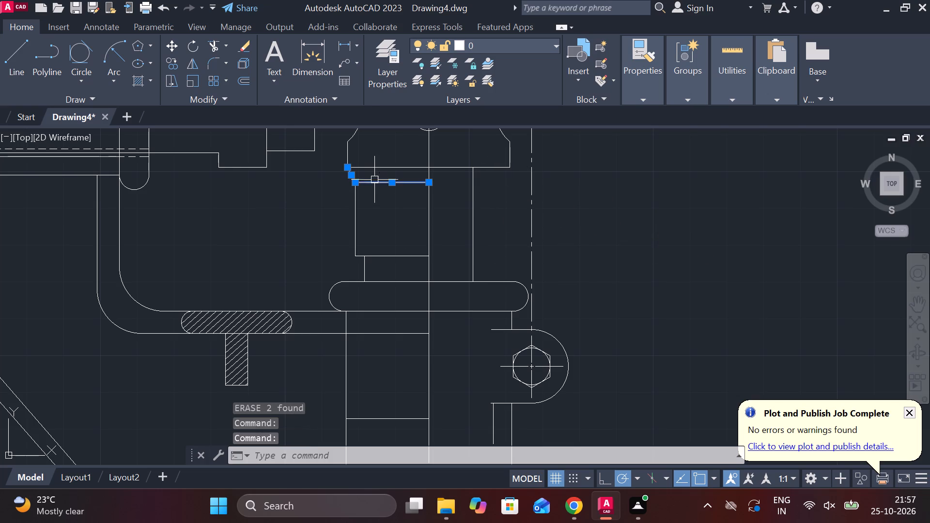
click(356, 204)
click(375, 258)
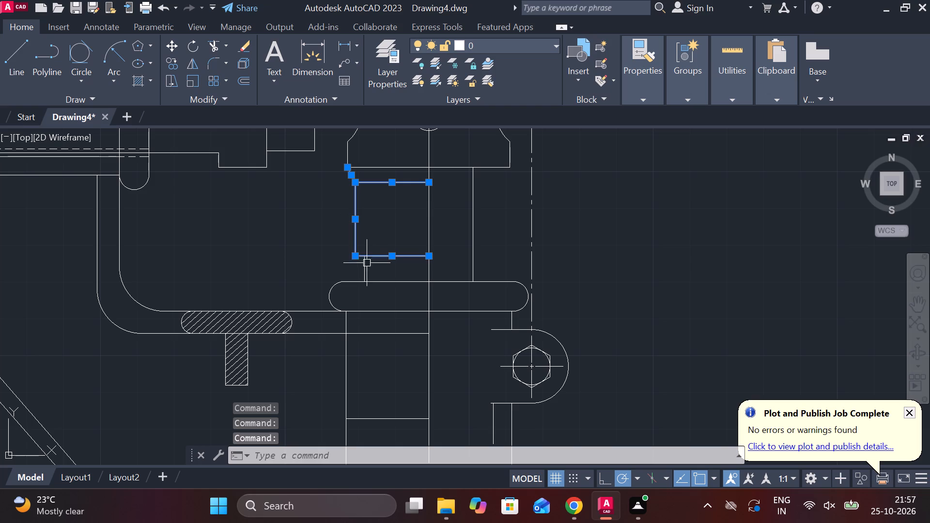
click(362, 268)
text(MI)
key(Return)
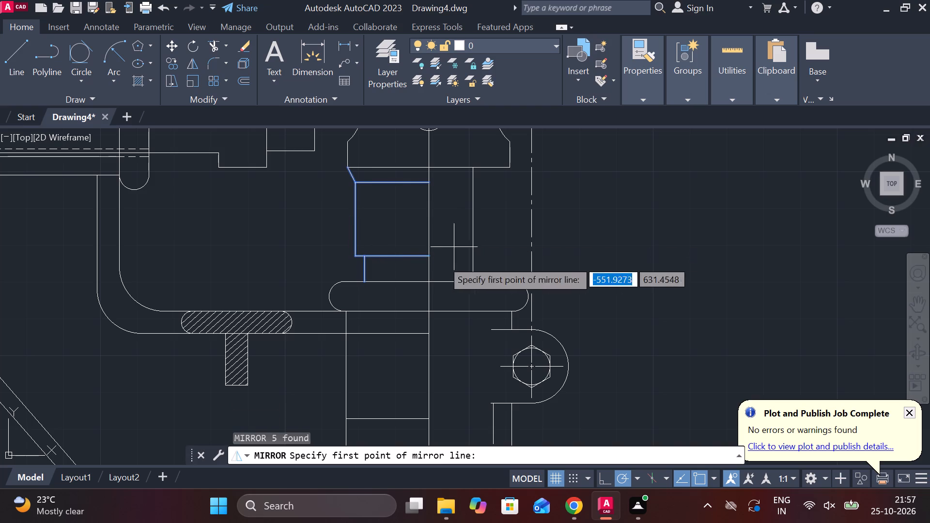
click(428, 278)
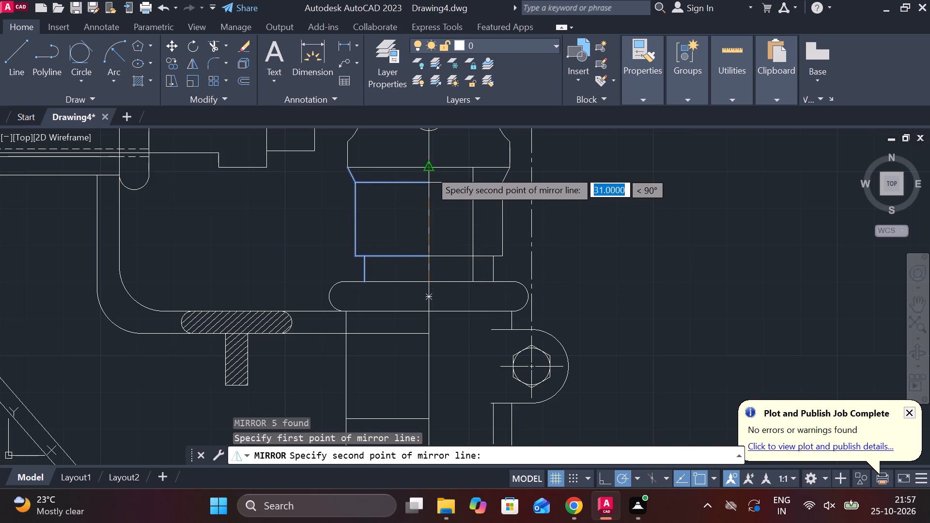
click(430, 170)
drag(464, 224, 430, 170)
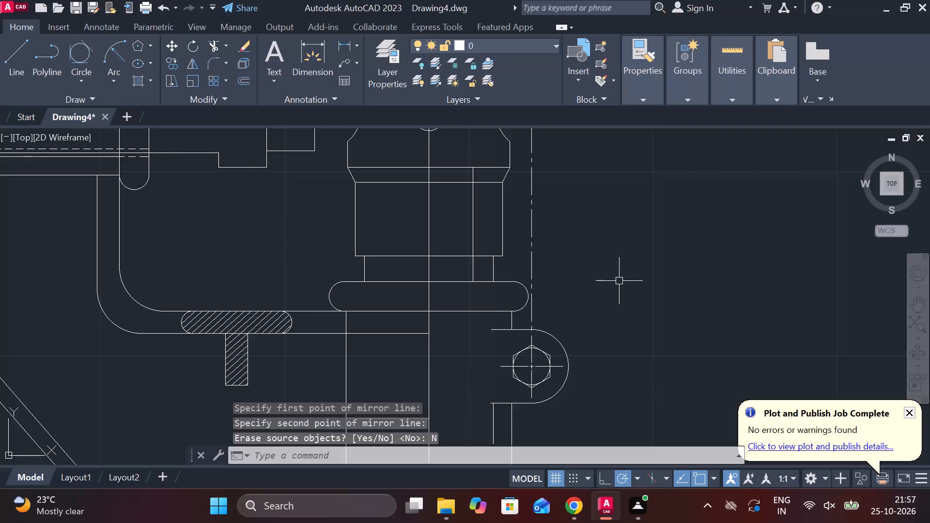
Trim away the inner vertical line from the right half of the sleeve's chamfer, body and neck.
text(TR)
key(space)
click(467, 229)
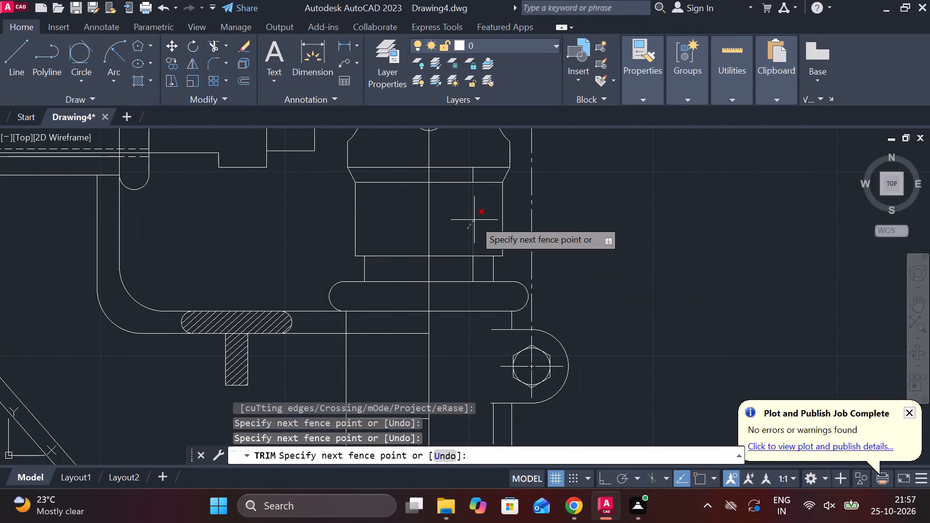
click(474, 220)
click(469, 173)
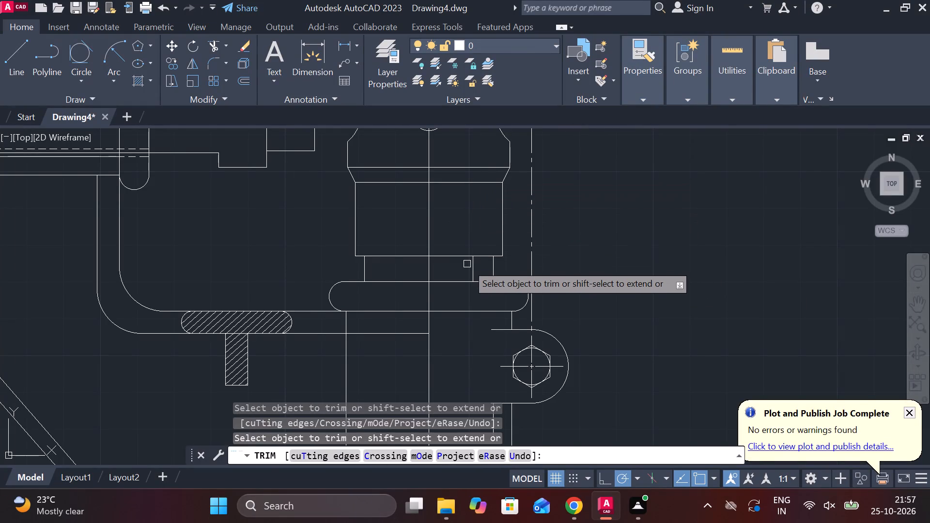
click(472, 267)
scroll(591, 255, down, 2)
middle_drag(624, 274, 561, 189)
key(Escape)
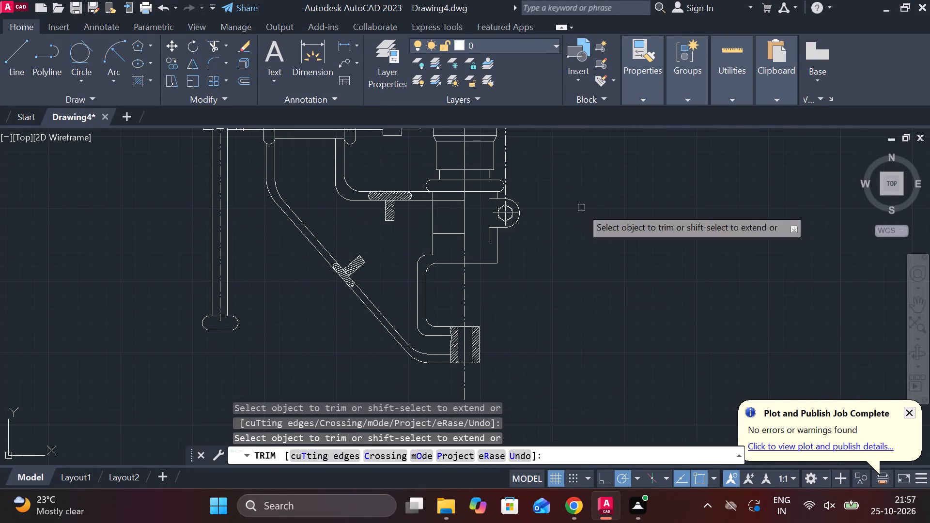
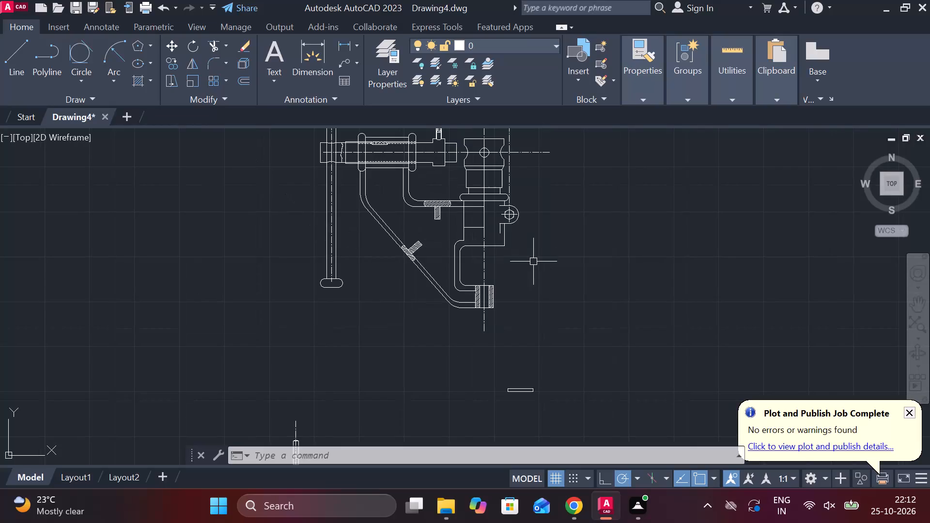
Measure the overall length of the broken handle bar on the separate screw view, from knob to plain end.
middle_drag(531, 264, 499, 297)
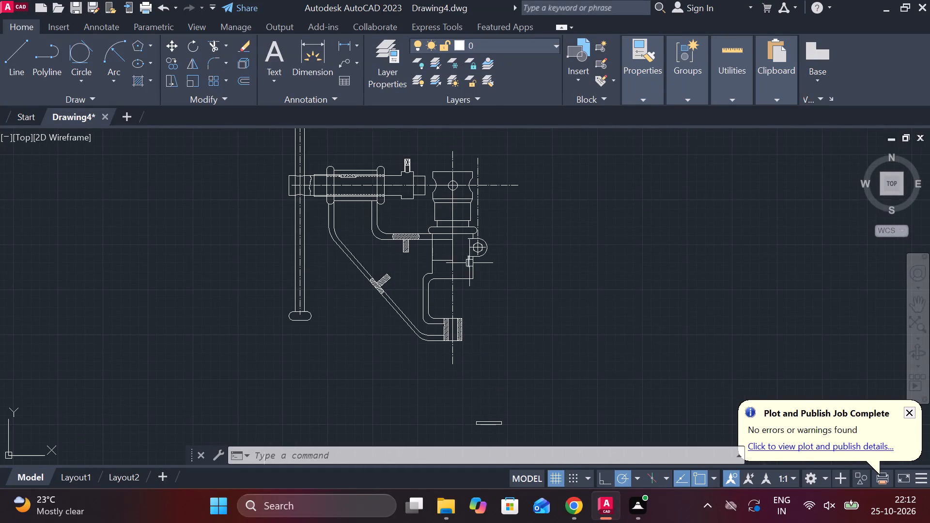
scroll(496, 250, up, 1)
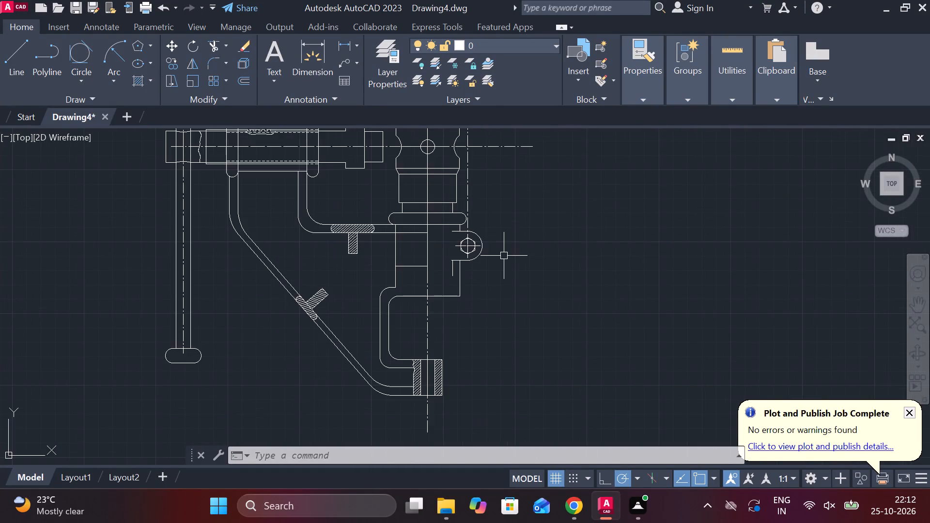
scroll(504, 256, down, 1)
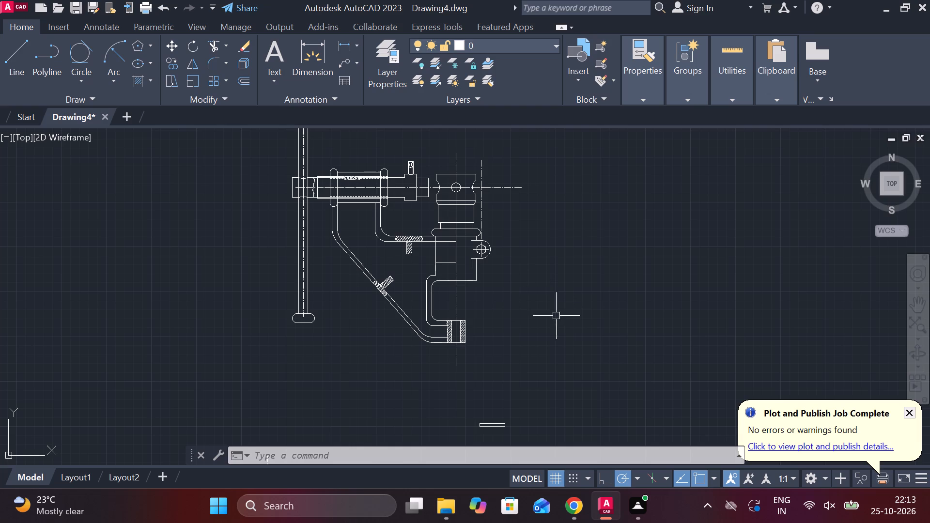
scroll(552, 357, down, 2)
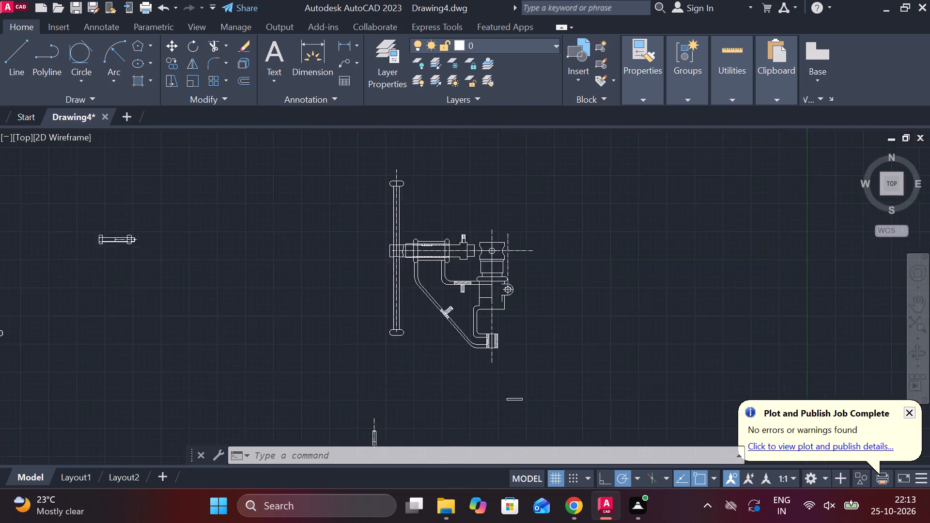
middle_drag(349, 362, 400, 255)
middle_drag(293, 386, 439, 284)
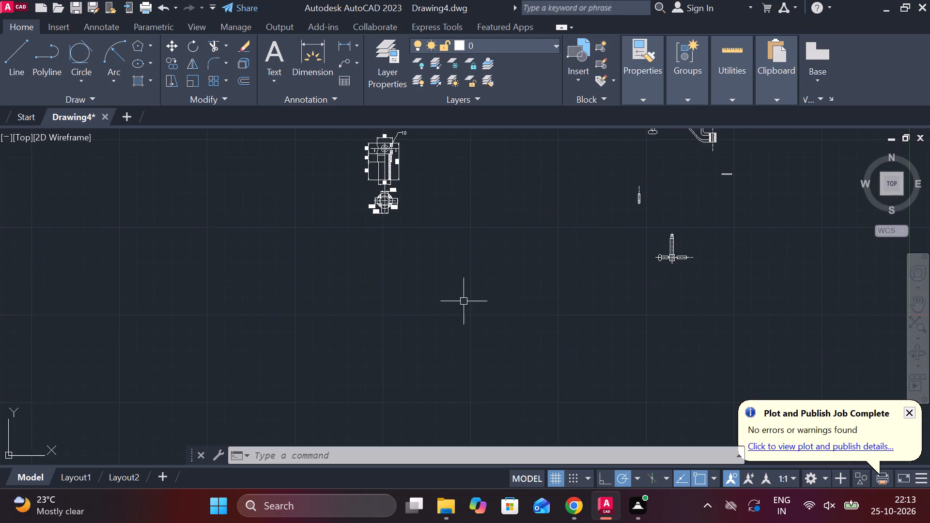
scroll(666, 270, up, 4)
middle_drag(678, 287, 411, 412)
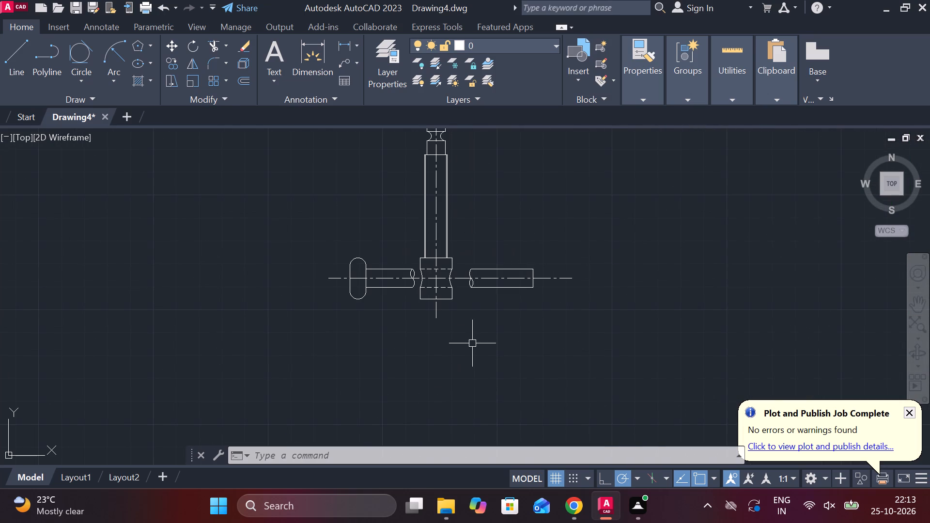
middle_drag(450, 337, 425, 340)
scroll(409, 349, up, 1)
middle_drag(407, 350, 334, 400)
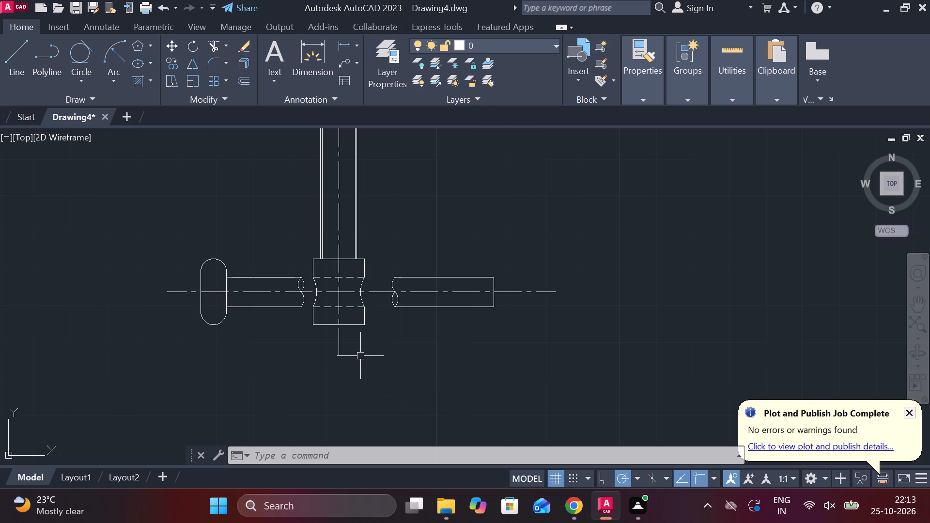
click(349, 40)
click(194, 292)
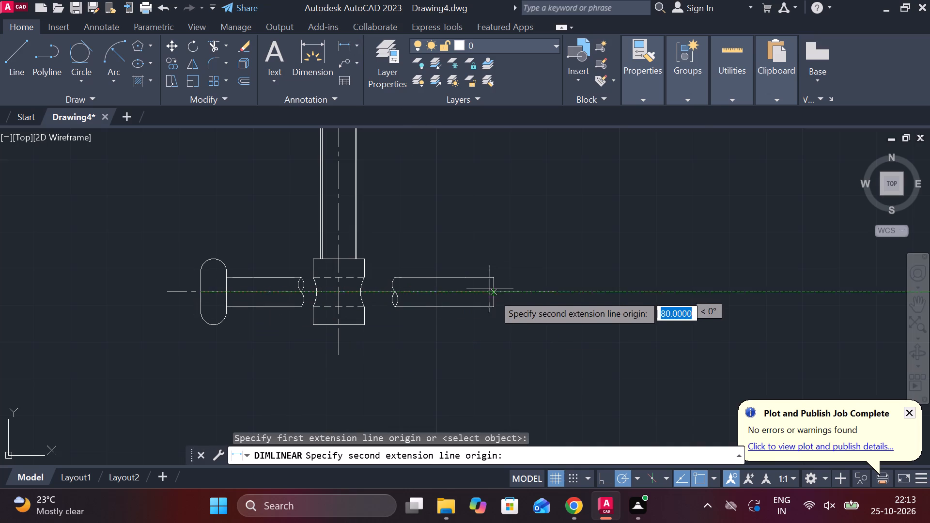
click(496, 295)
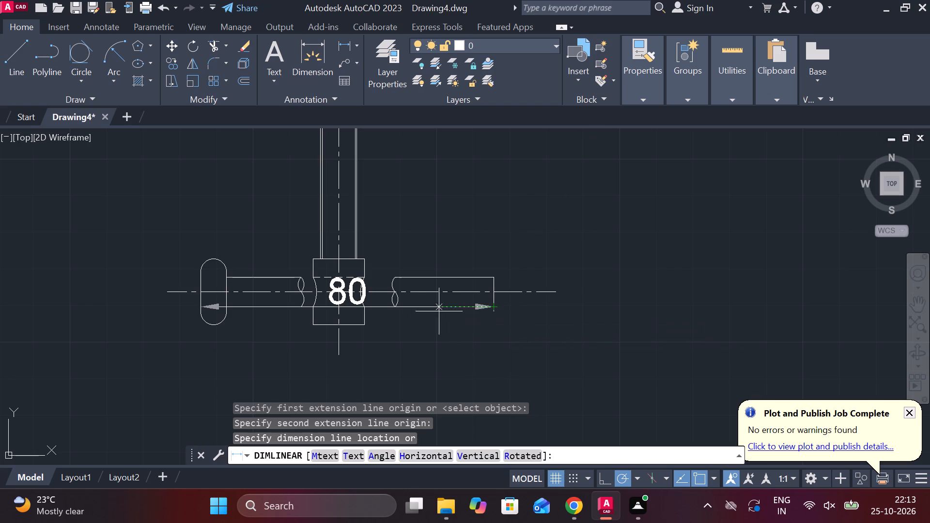
key(Escape)
key(grave)
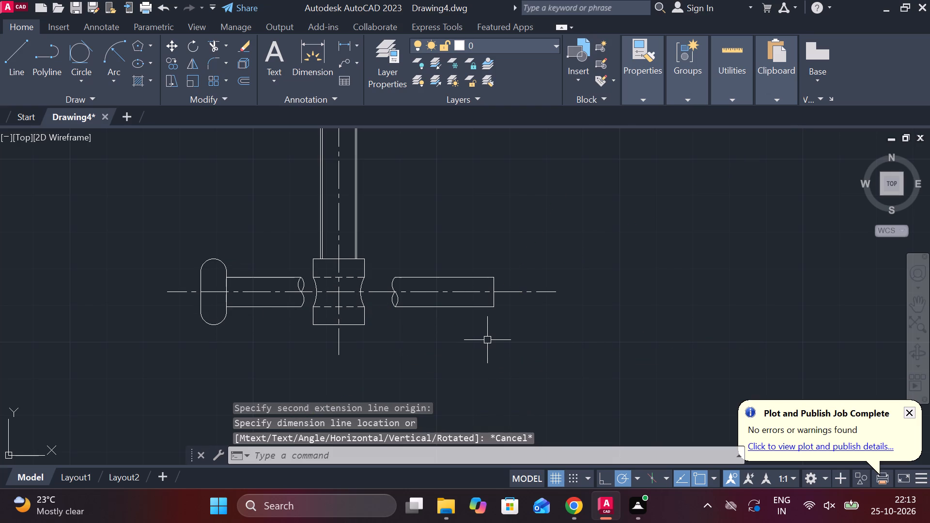
Extend the upper and lower edges of the right bar piece to the screw head.
scroll(442, 328, up, 1)
key(Escape)
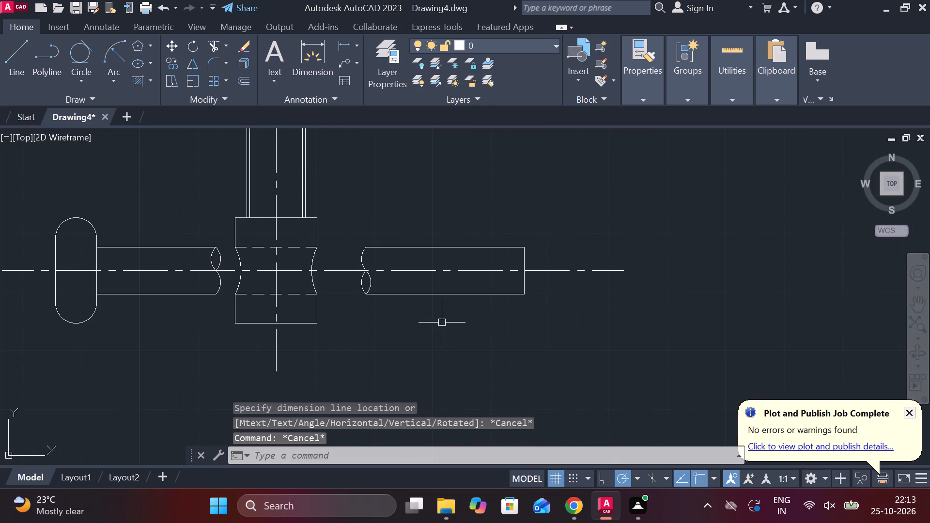
text(EX)
key(space)
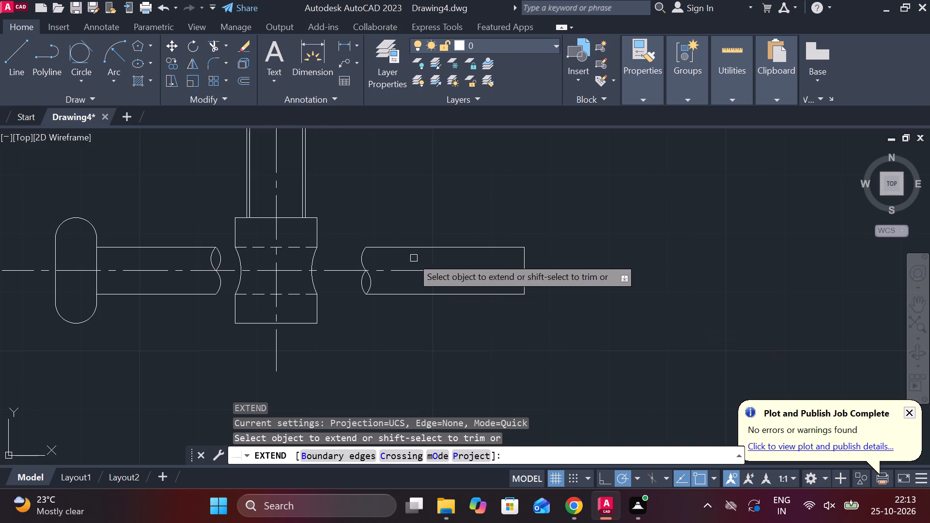
click(389, 246)
click(390, 296)
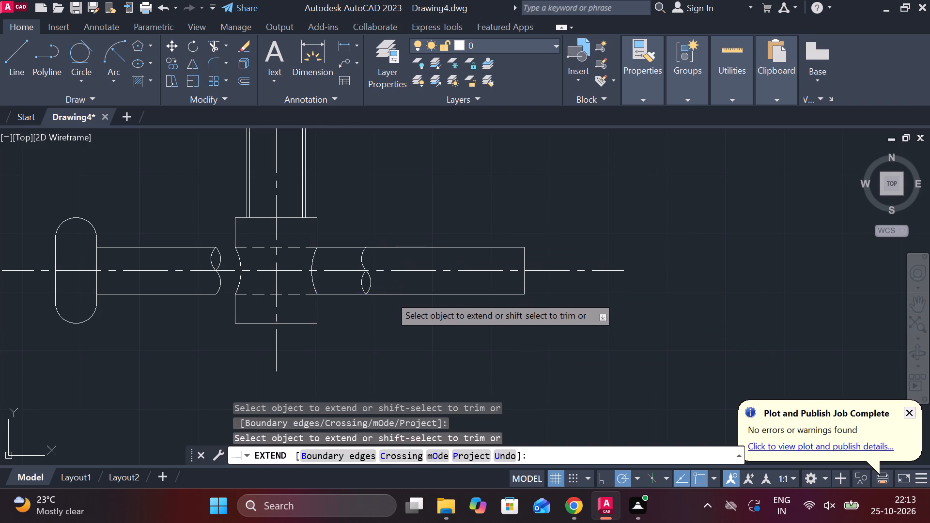
key(Escape)
key(grave)
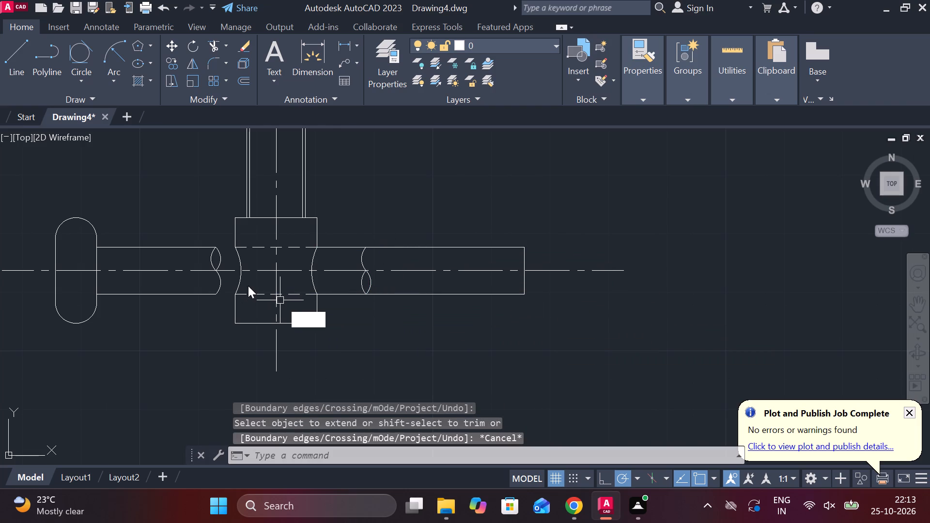
key(Escape)
Erase the two dashed hidden lines of the hole across the screw head.
click(257, 291)
key(Escape)
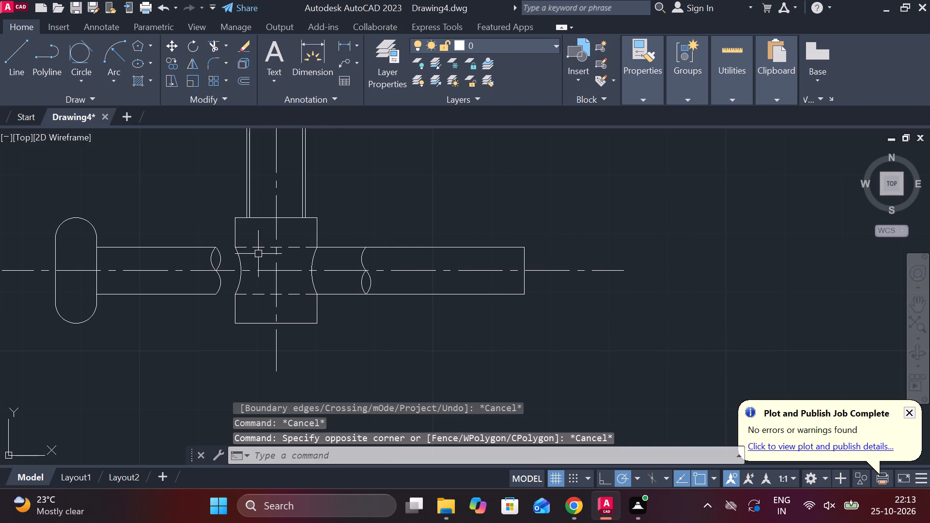
click(254, 245)
click(260, 293)
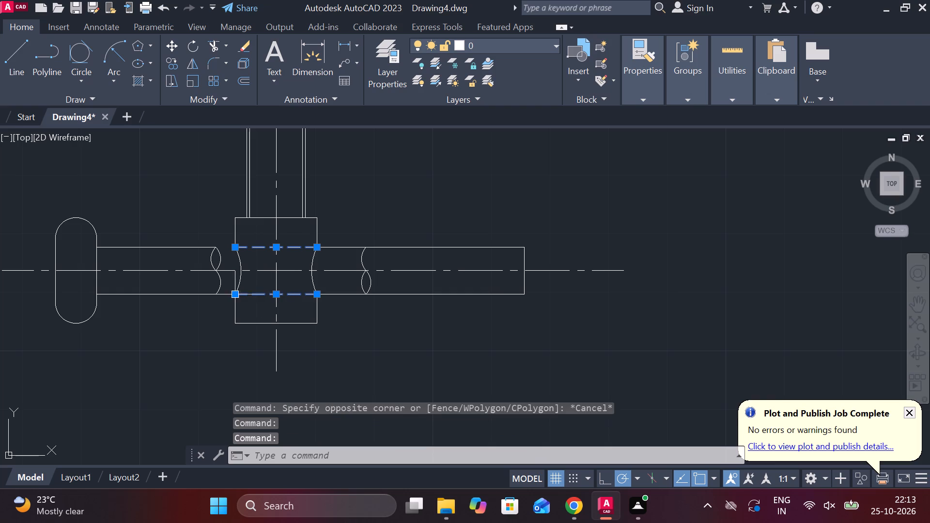
text(E)
key(space)
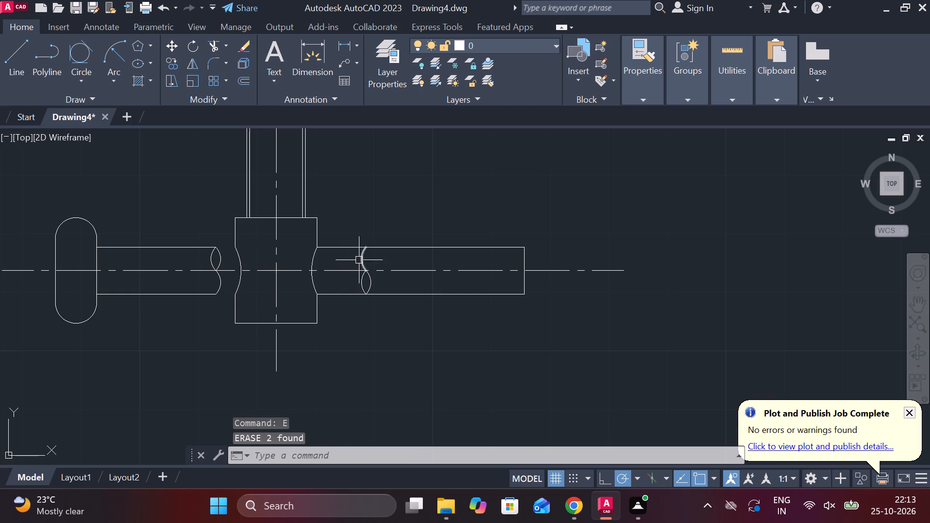
Erase the three break arcs on the right half of the handle bar.
double_click(360, 259)
click(367, 287)
text(E)
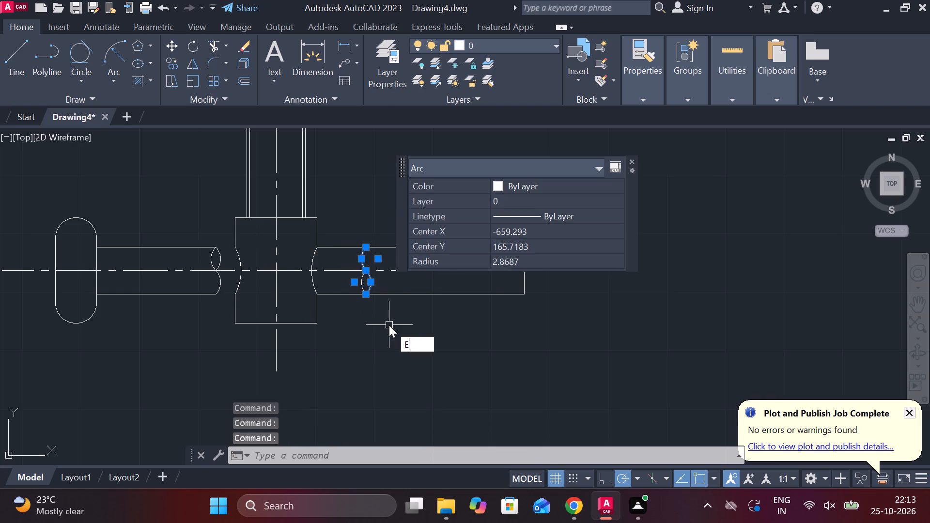
key(space)
click(366, 281)
key(Escape)
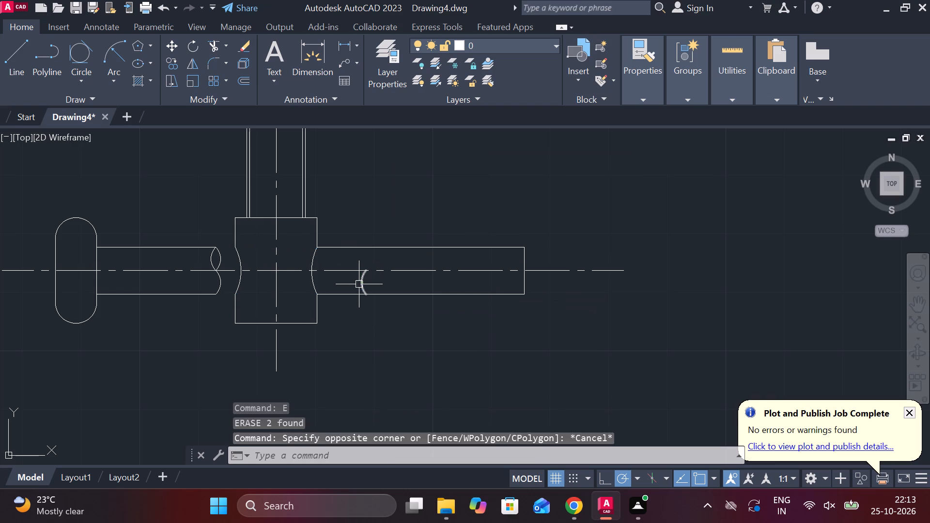
click(360, 282)
text(E)
key(space)
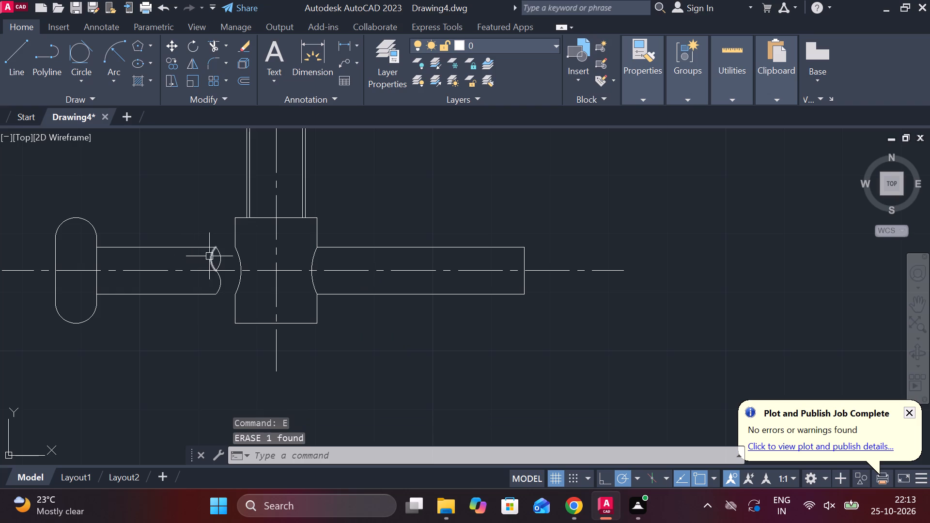
Erase the three break arcs at the inner end of the left bar piece.
click(209, 255)
click(222, 282)
click(222, 262)
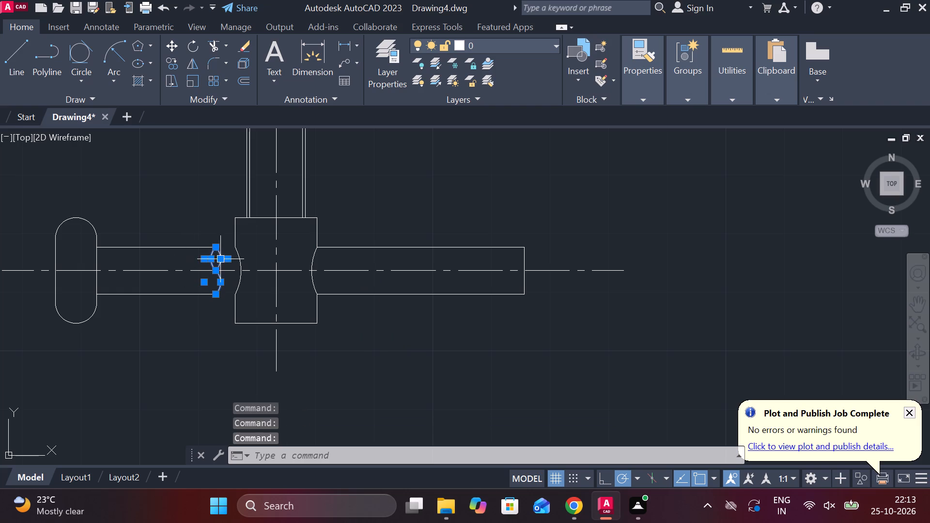
text(E)
key(space)
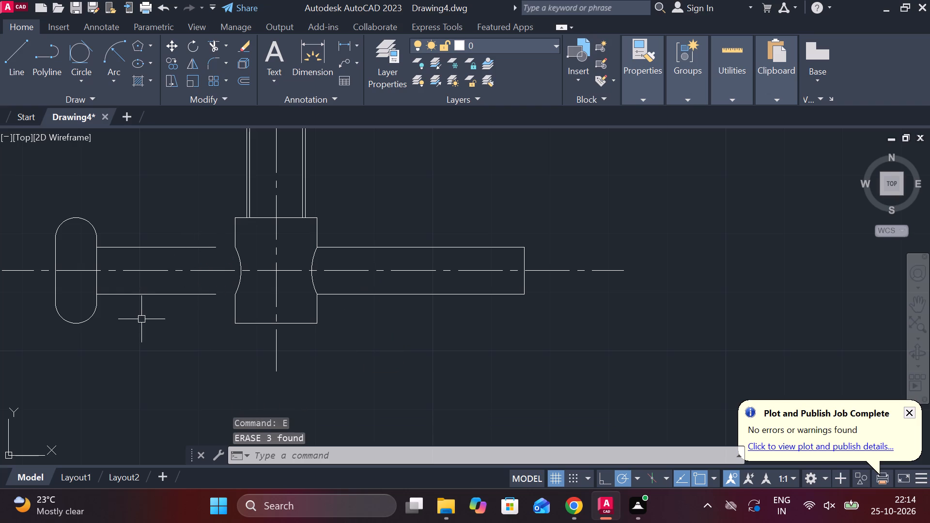
Extend the lower and upper edges of the left bar piece to the screw head.
text(EX)
key(space)
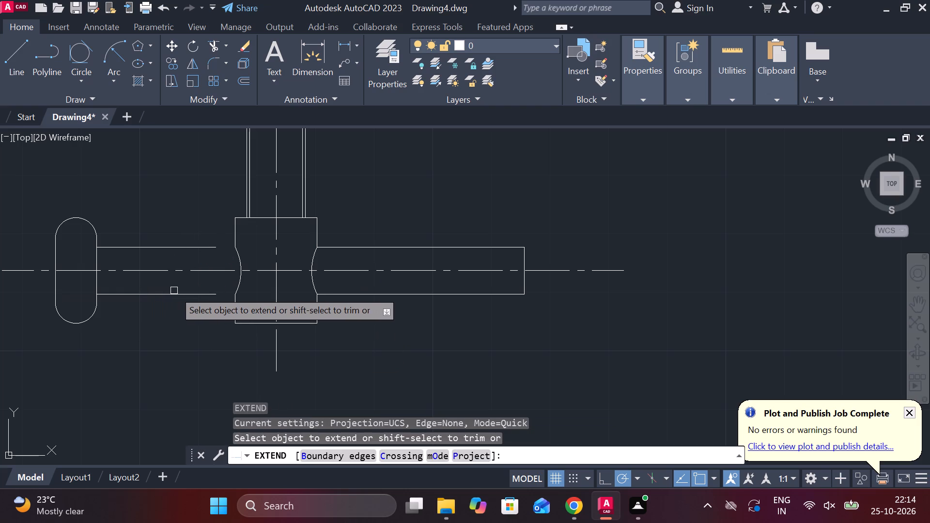
click(201, 294)
click(228, 298)
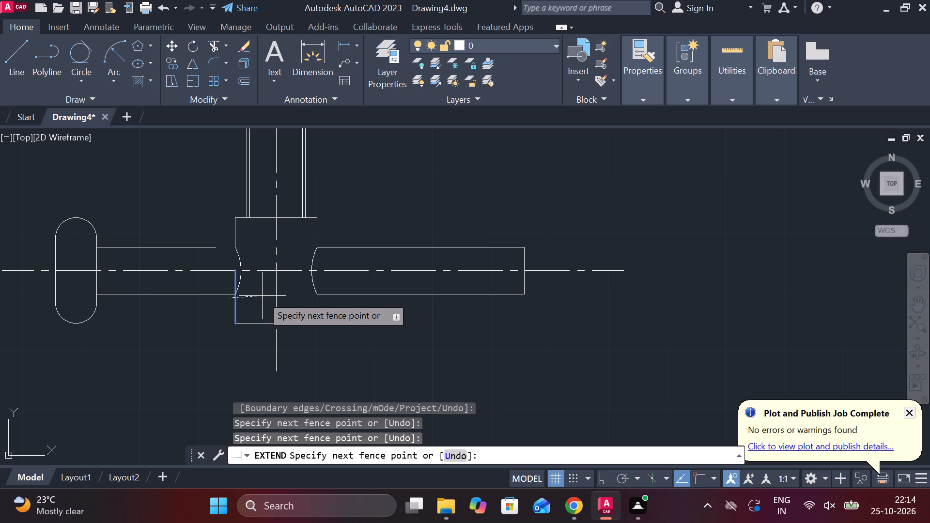
key(Escape)
key(space)
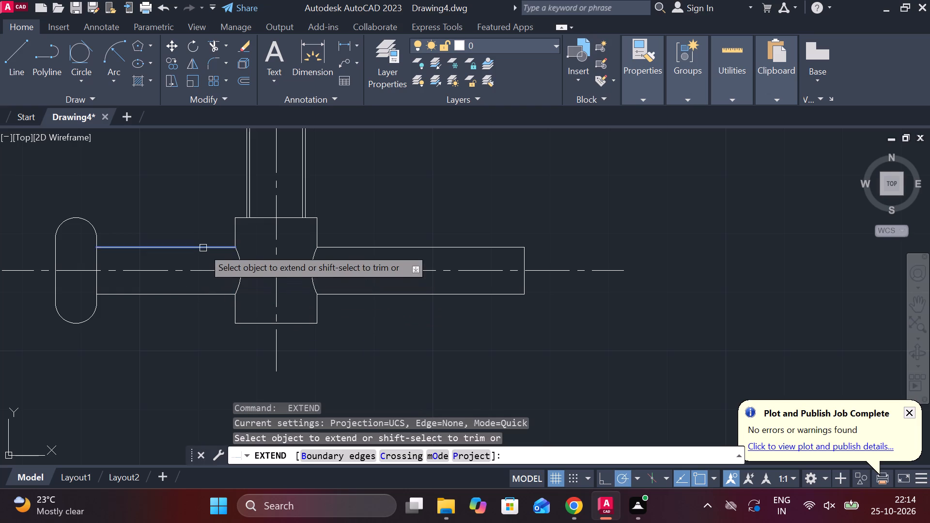
click(203, 248)
key(Escape)
Copy the rounded knob from the bar's left end to free space below the bar's right end.
click(29, 210)
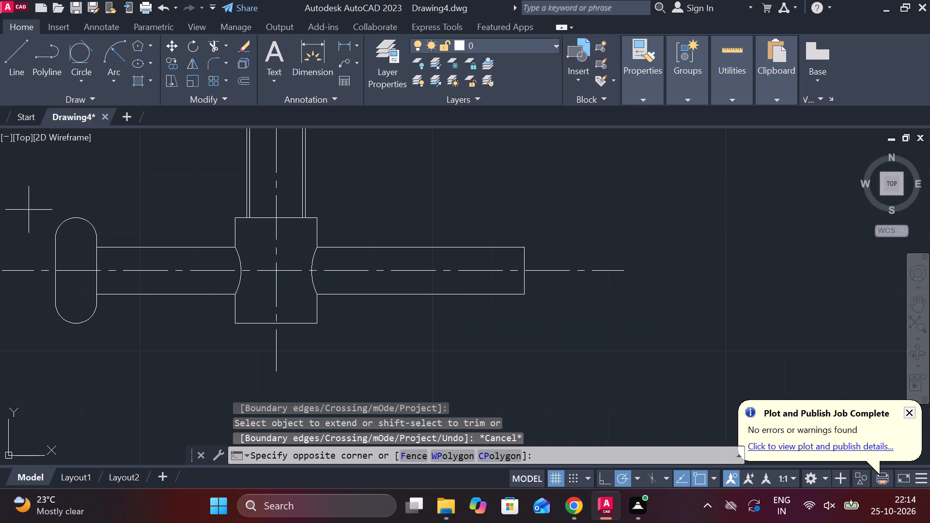
click(104, 344)
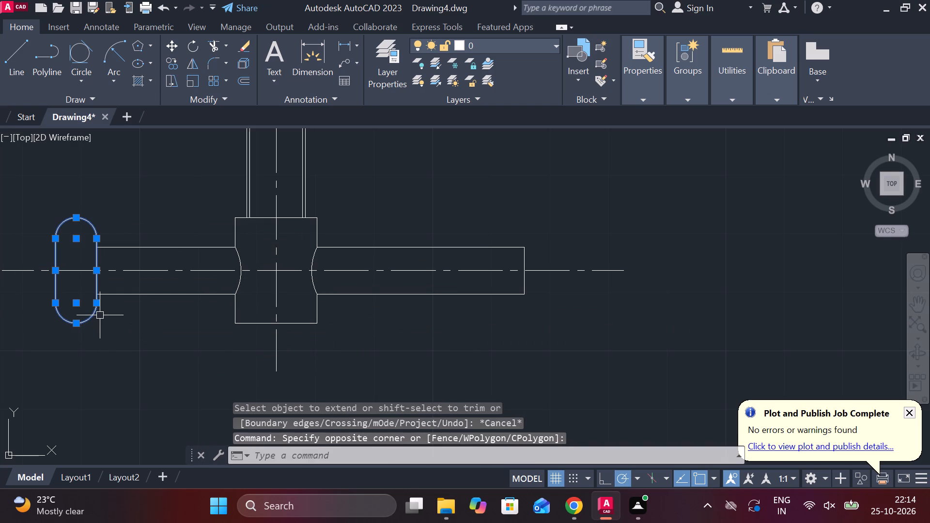
text(CO)
key(Return)
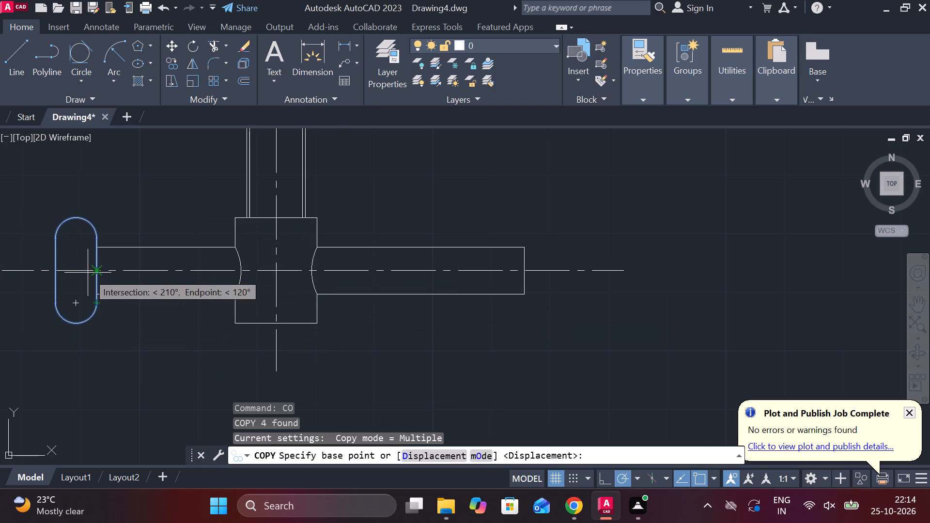
click(49, 271)
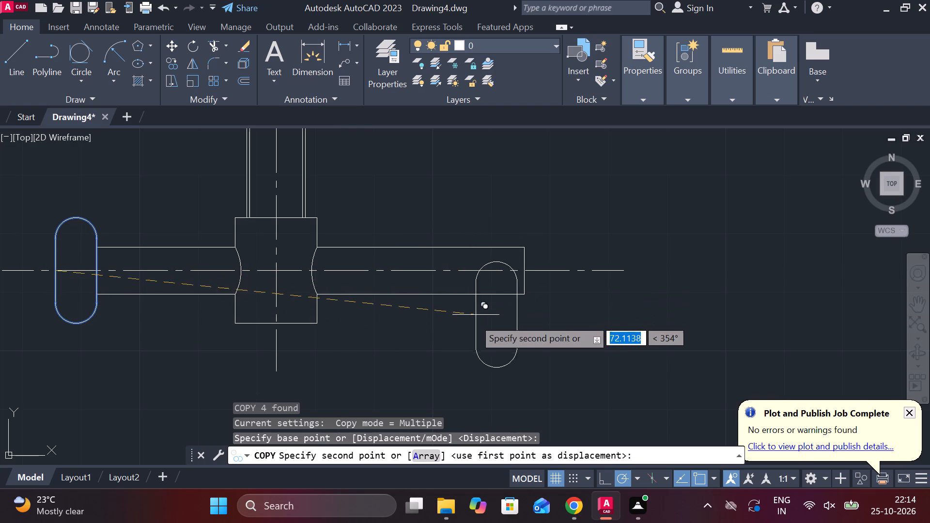
click(447, 357)
key(Escape)
Move the copied knob so its right side's midpoint lands on the midpoint of the bar's right end line.
middle_drag(488, 355, 482, 334)
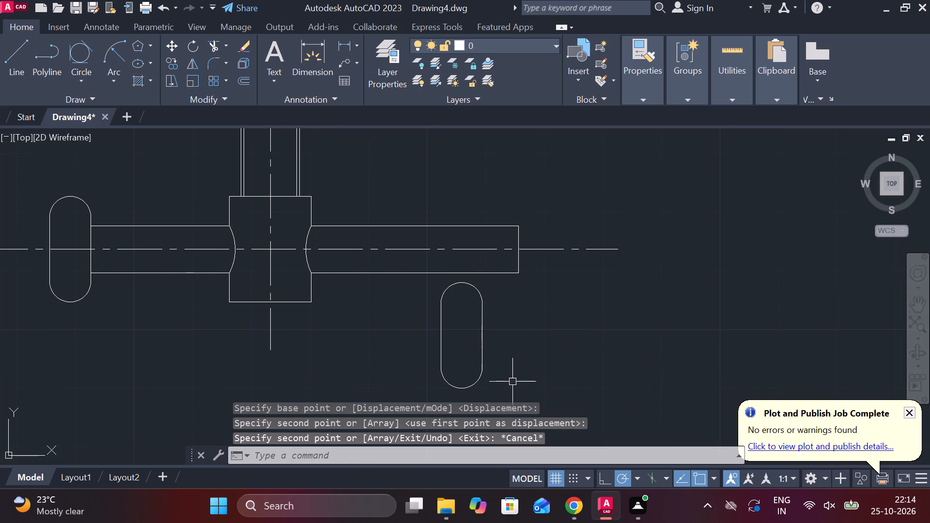
drag(511, 384, 495, 382)
click(418, 282)
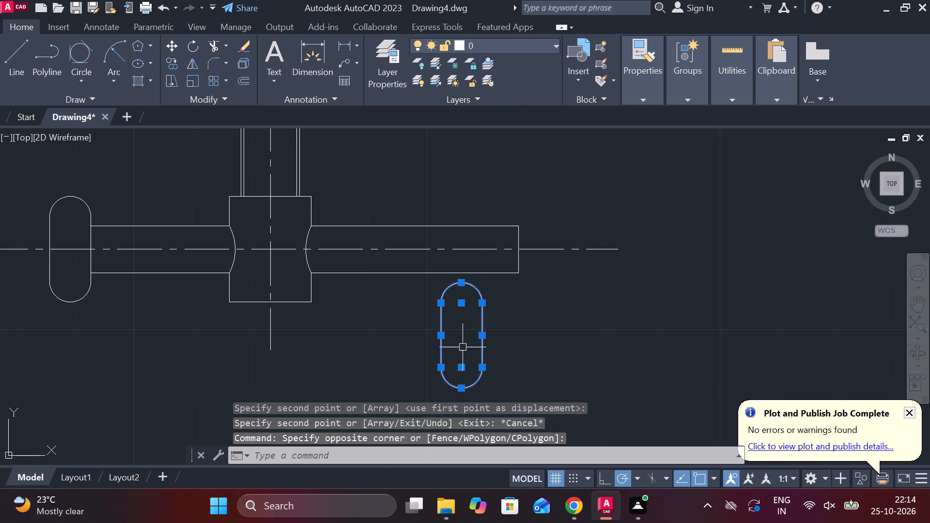
key(m)
key(Return)
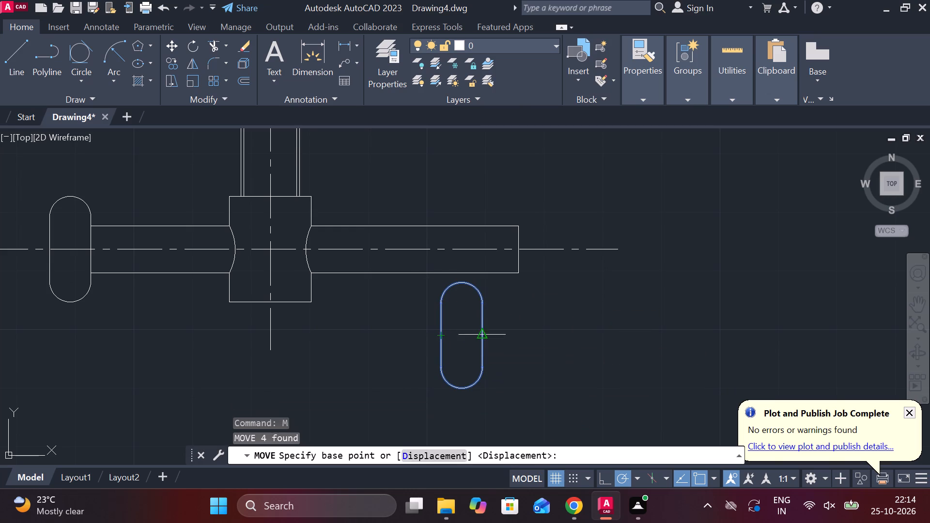
click(487, 333)
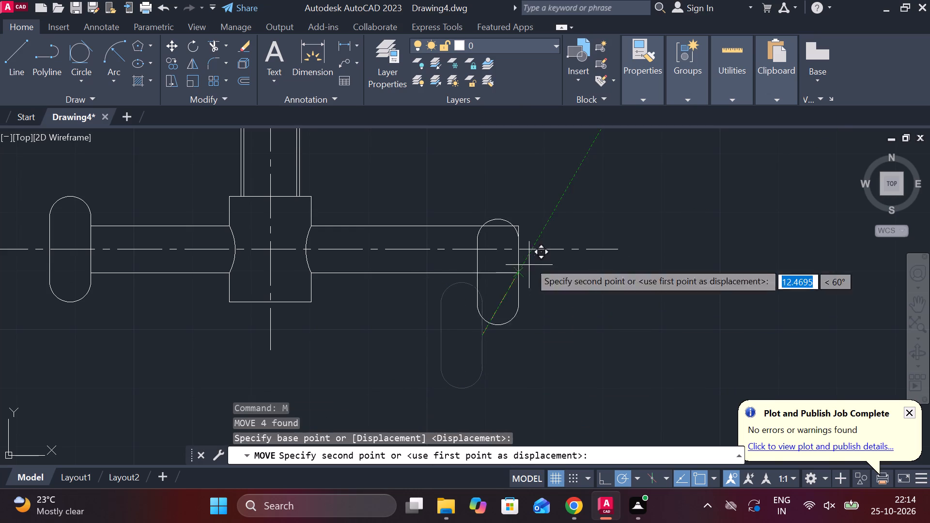
click(522, 251)
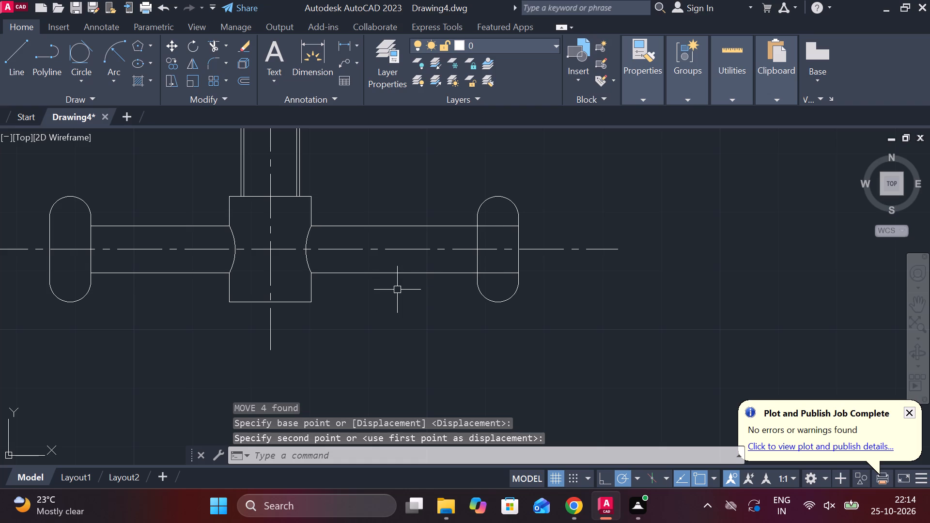
Check the overall length of the handle bar across both knobs with a linear dimension, without placing it.
click(340, 50)
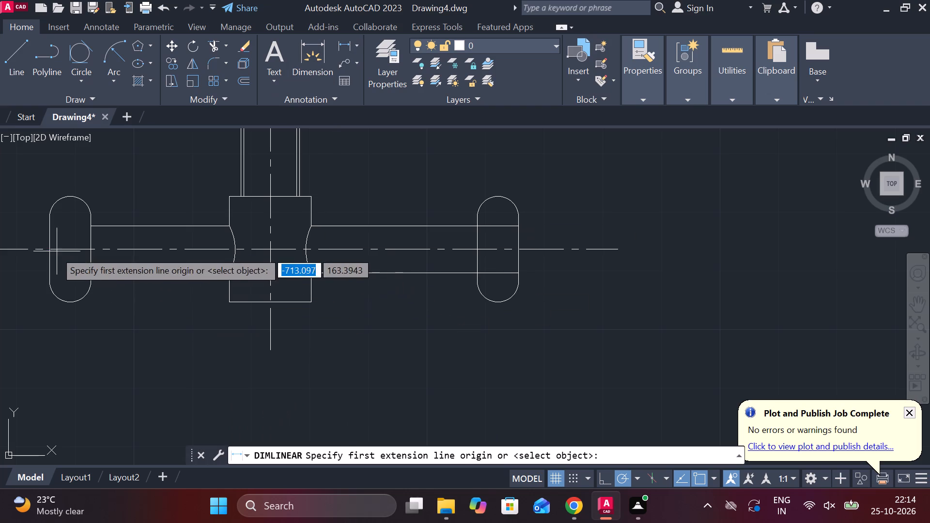
click(46, 250)
click(521, 246)
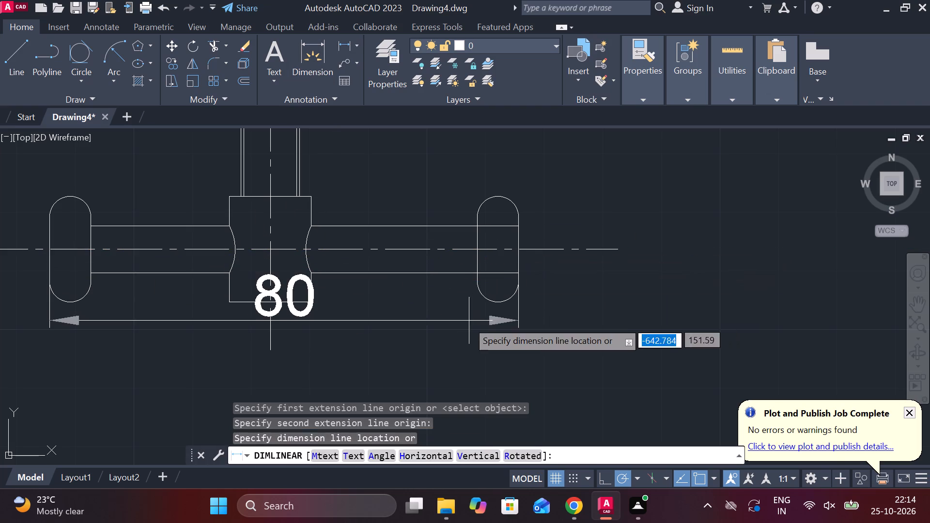
key(Escape)
Trim the bar's upper and lower edges inside the right knob.
text(TR)
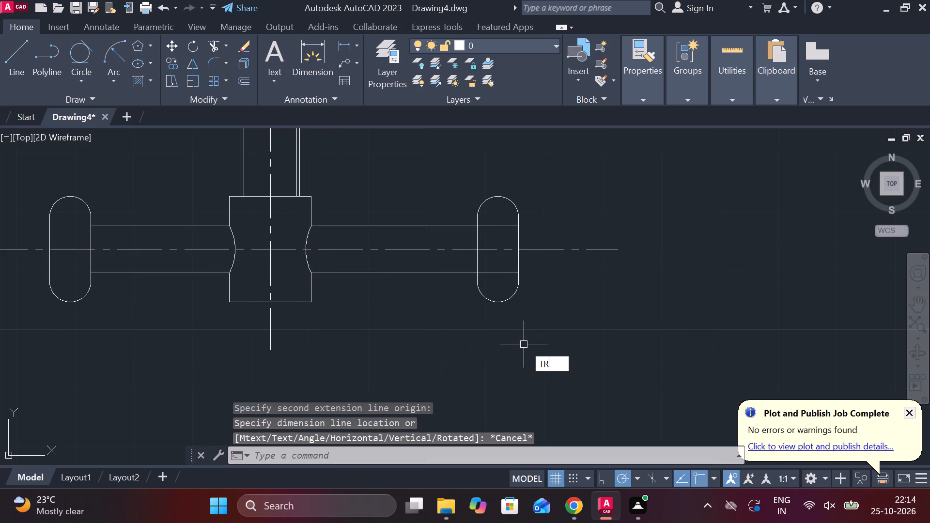
key(space)
click(489, 226)
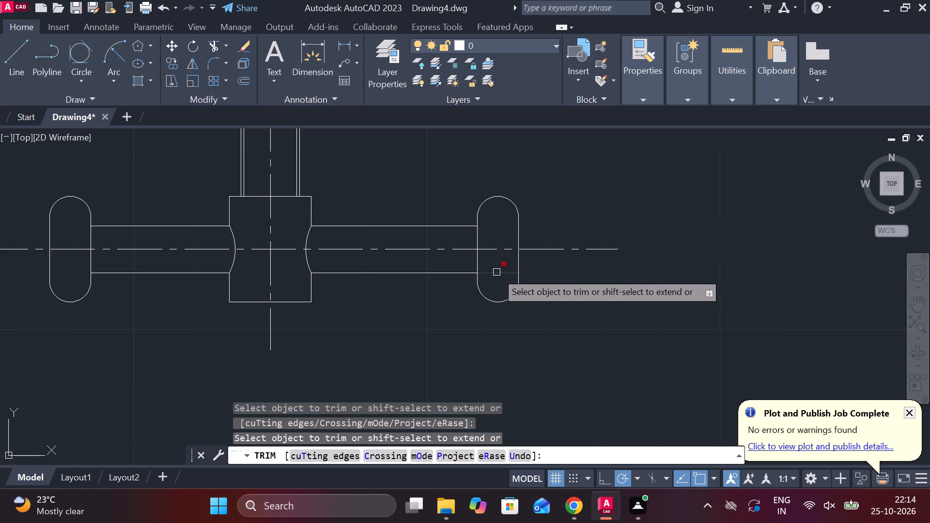
click(496, 272)
scroll(521, 283, down, 2)
scroll(525, 319, up, 2)
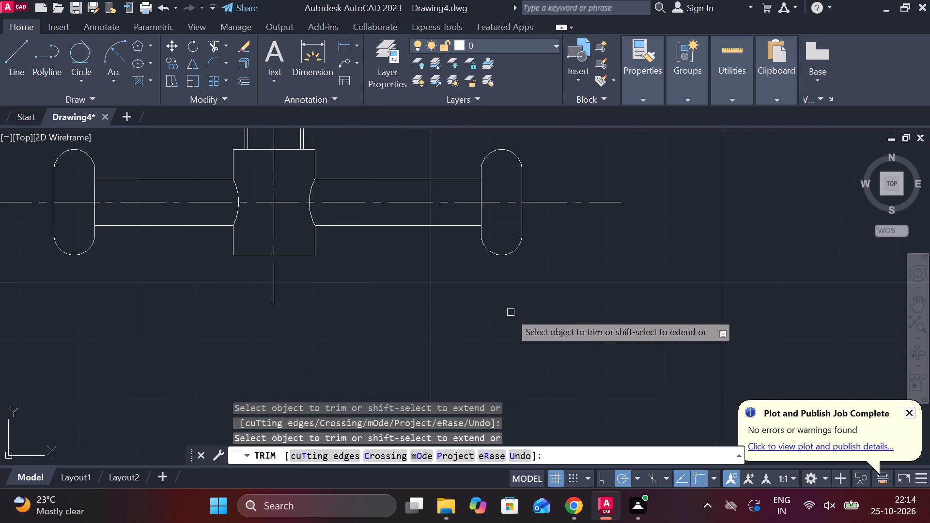
key(Escape)
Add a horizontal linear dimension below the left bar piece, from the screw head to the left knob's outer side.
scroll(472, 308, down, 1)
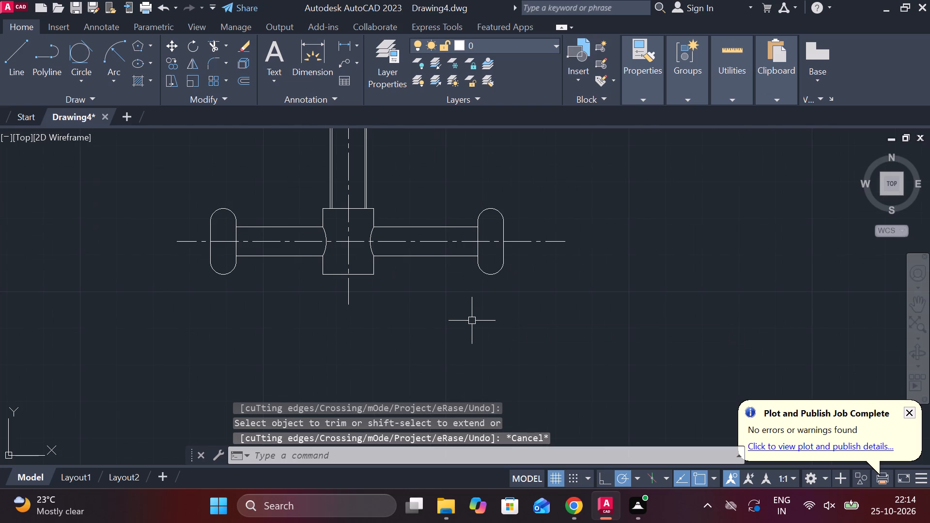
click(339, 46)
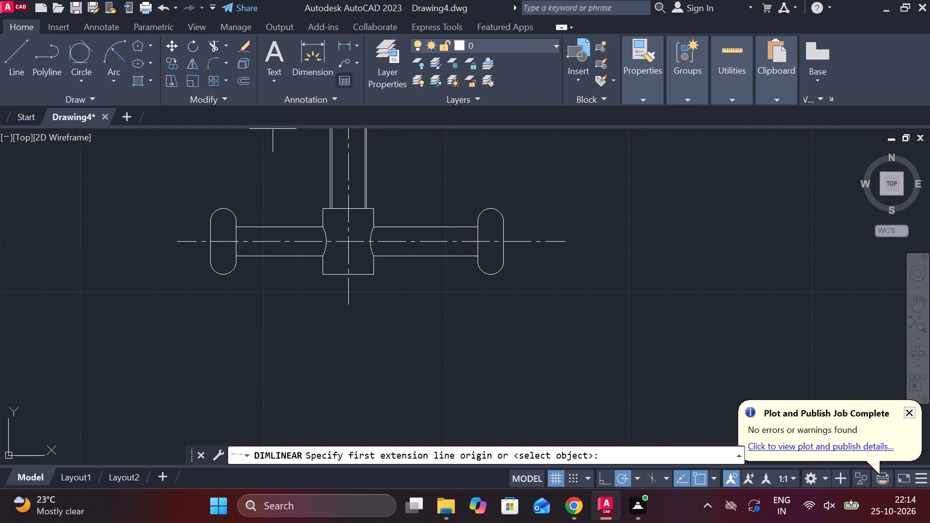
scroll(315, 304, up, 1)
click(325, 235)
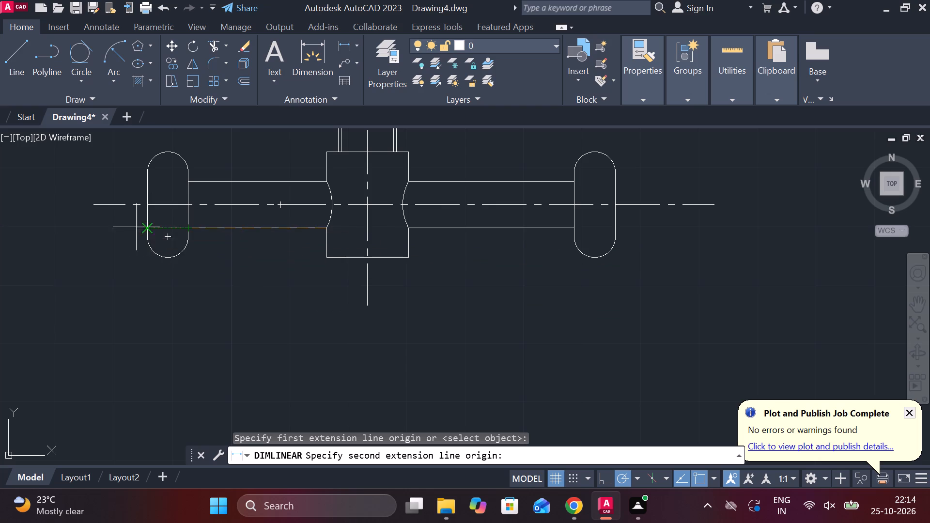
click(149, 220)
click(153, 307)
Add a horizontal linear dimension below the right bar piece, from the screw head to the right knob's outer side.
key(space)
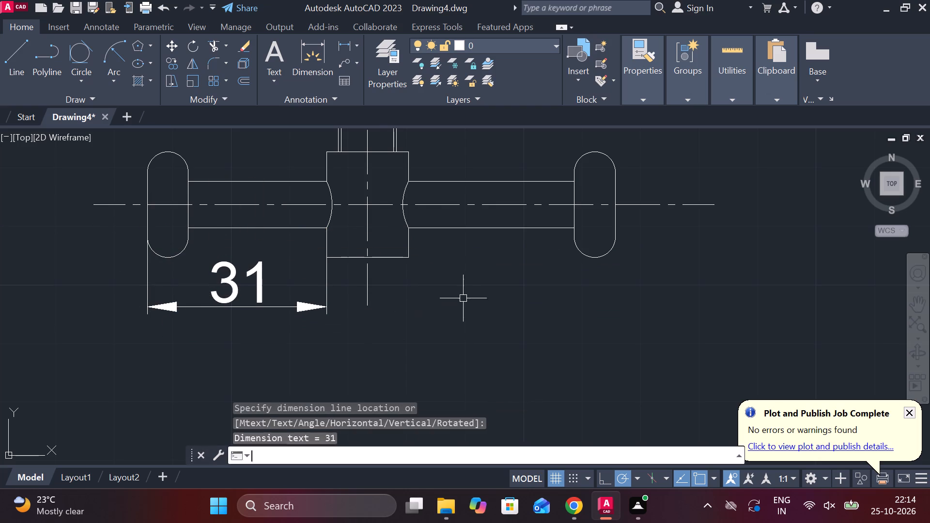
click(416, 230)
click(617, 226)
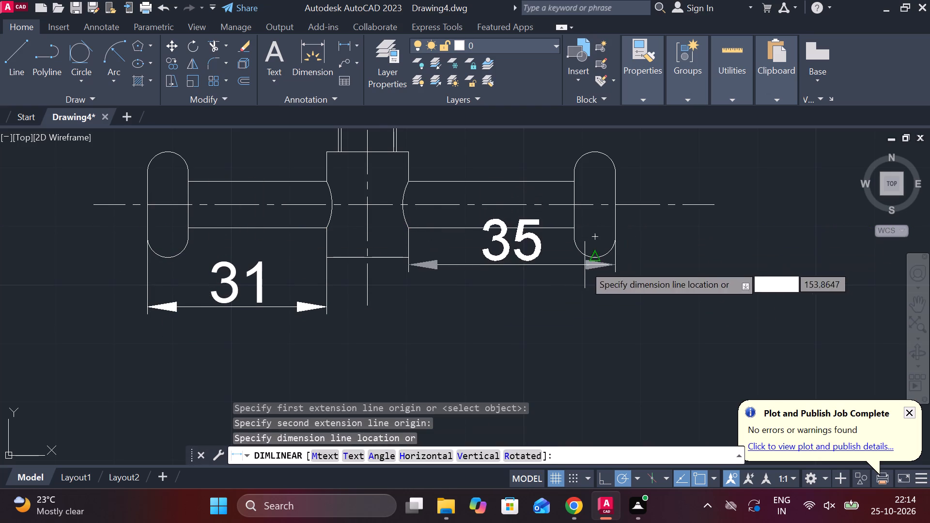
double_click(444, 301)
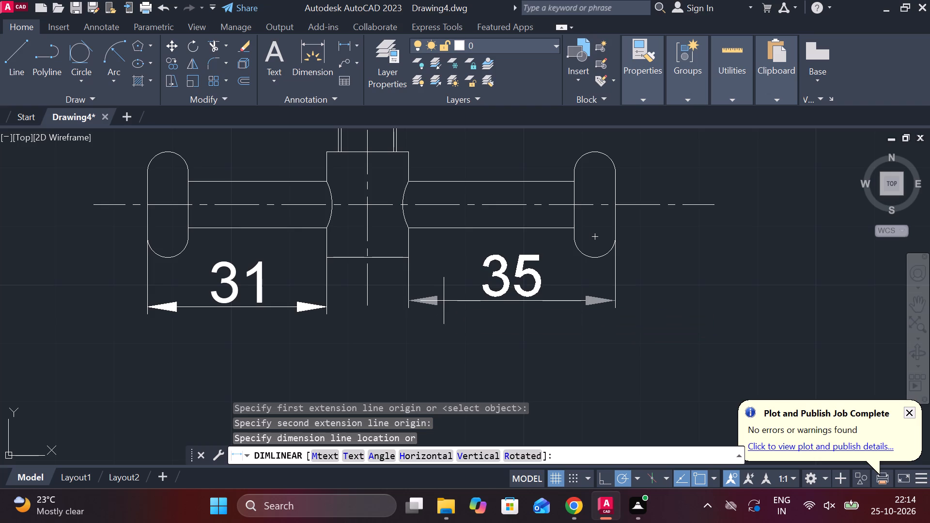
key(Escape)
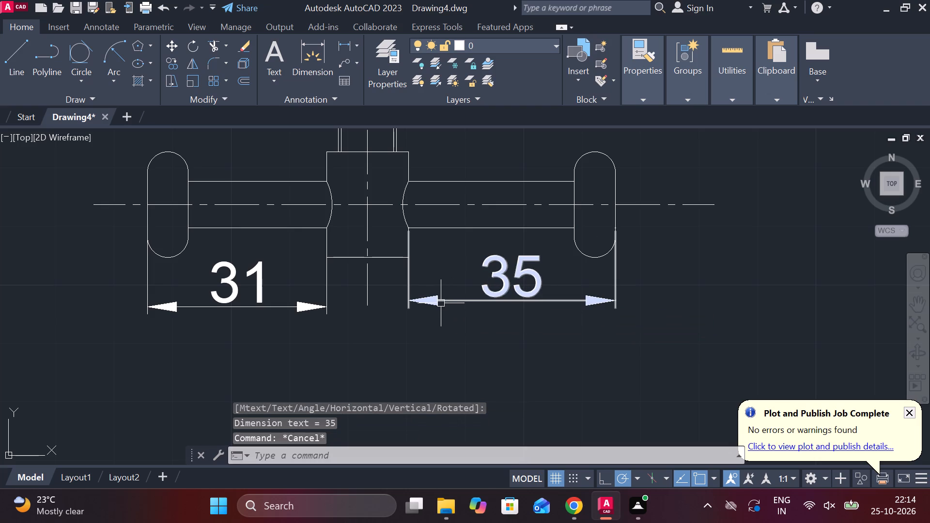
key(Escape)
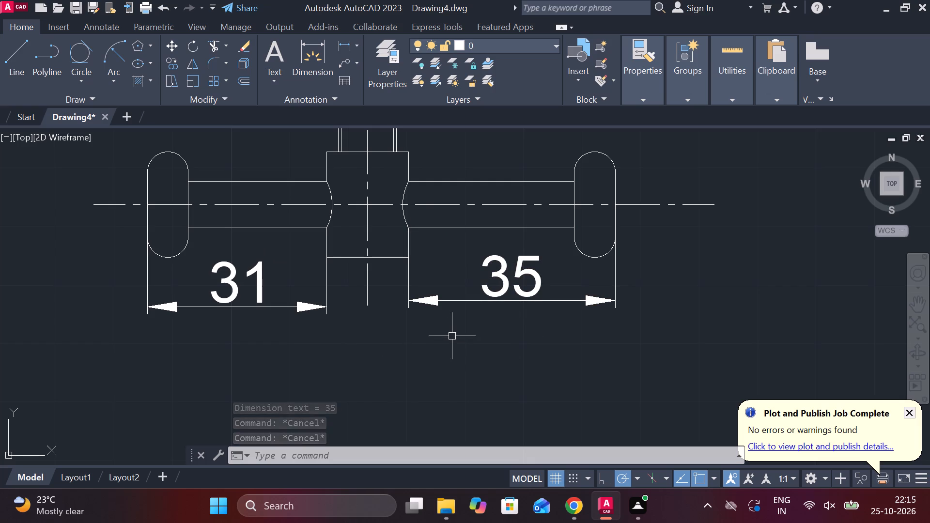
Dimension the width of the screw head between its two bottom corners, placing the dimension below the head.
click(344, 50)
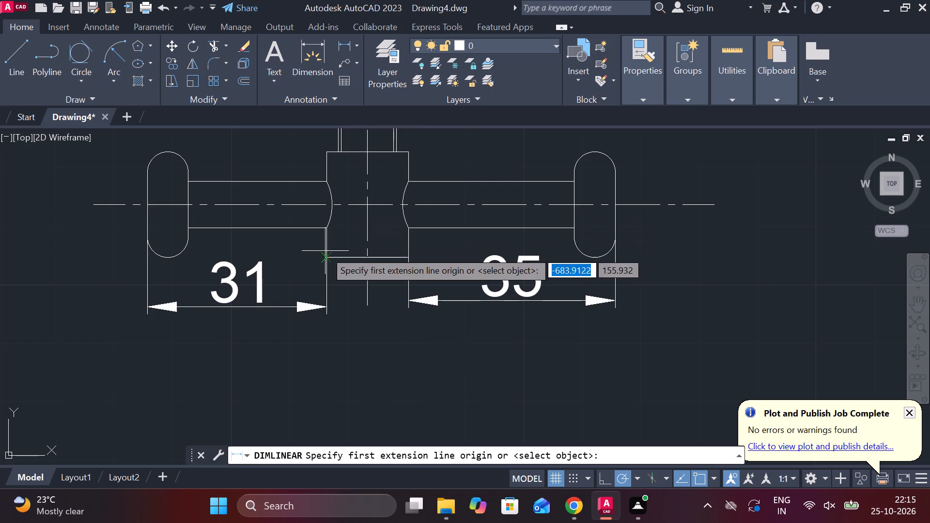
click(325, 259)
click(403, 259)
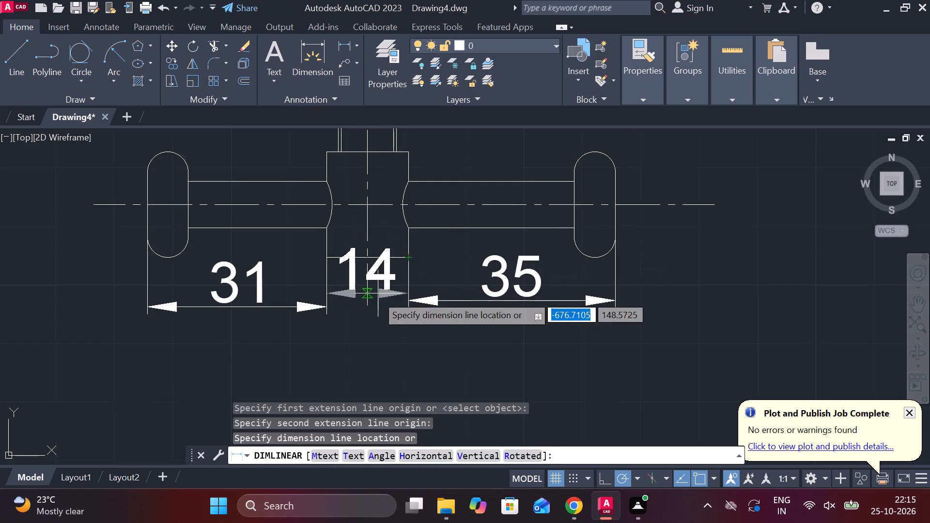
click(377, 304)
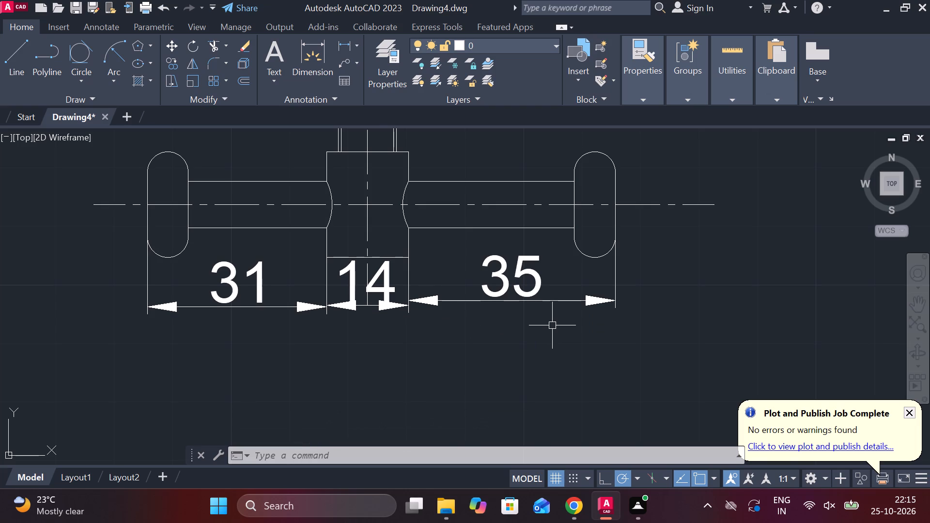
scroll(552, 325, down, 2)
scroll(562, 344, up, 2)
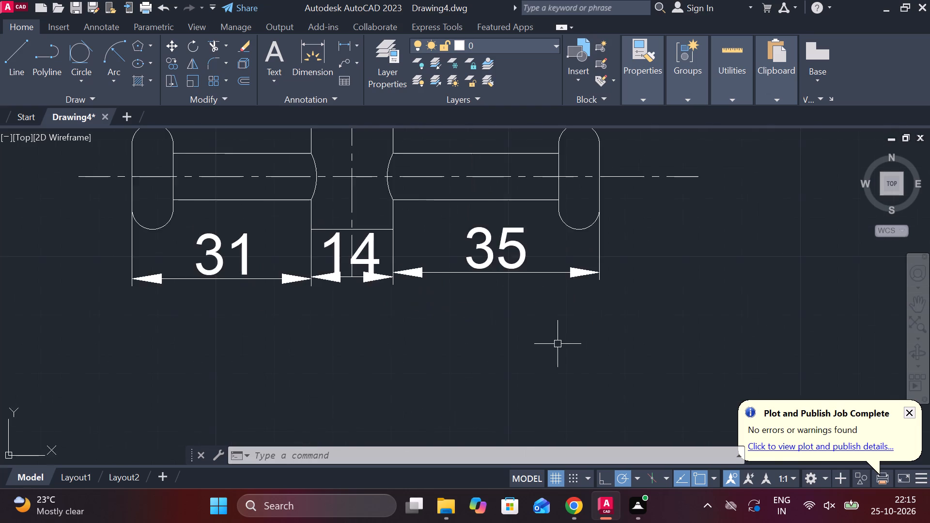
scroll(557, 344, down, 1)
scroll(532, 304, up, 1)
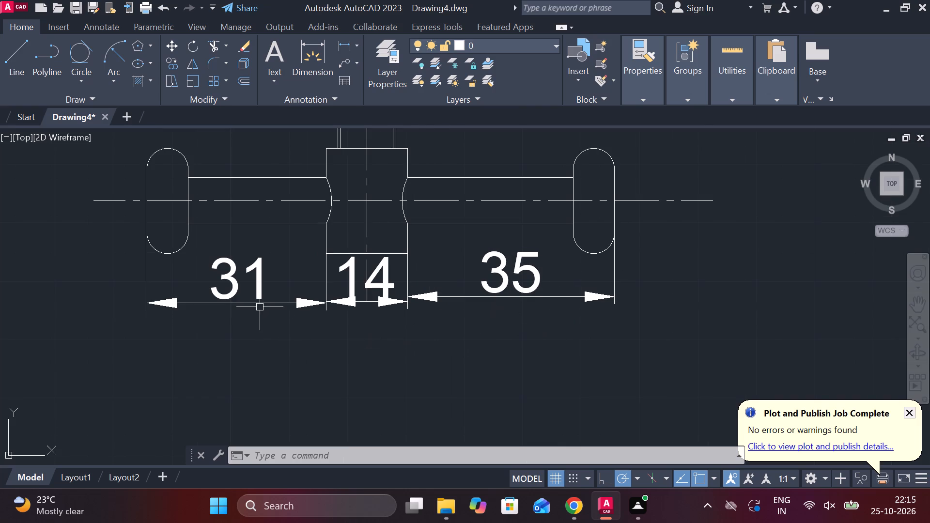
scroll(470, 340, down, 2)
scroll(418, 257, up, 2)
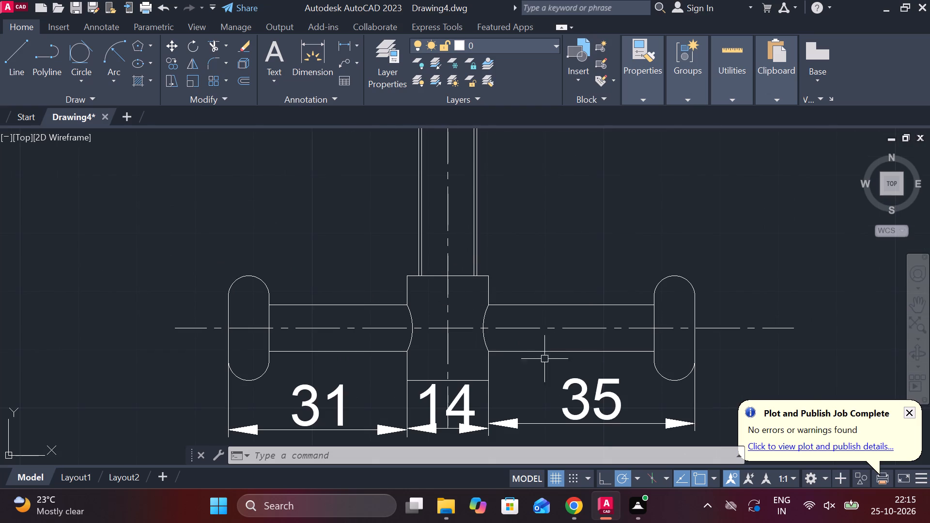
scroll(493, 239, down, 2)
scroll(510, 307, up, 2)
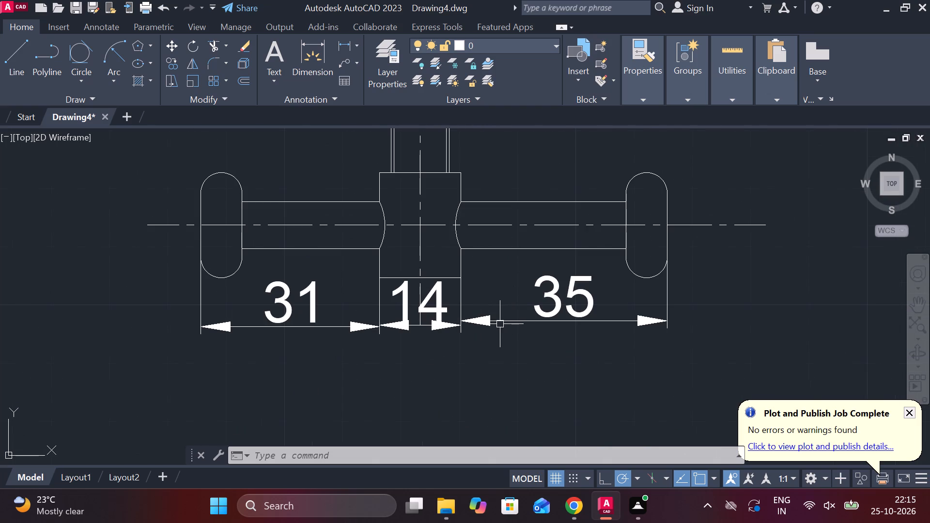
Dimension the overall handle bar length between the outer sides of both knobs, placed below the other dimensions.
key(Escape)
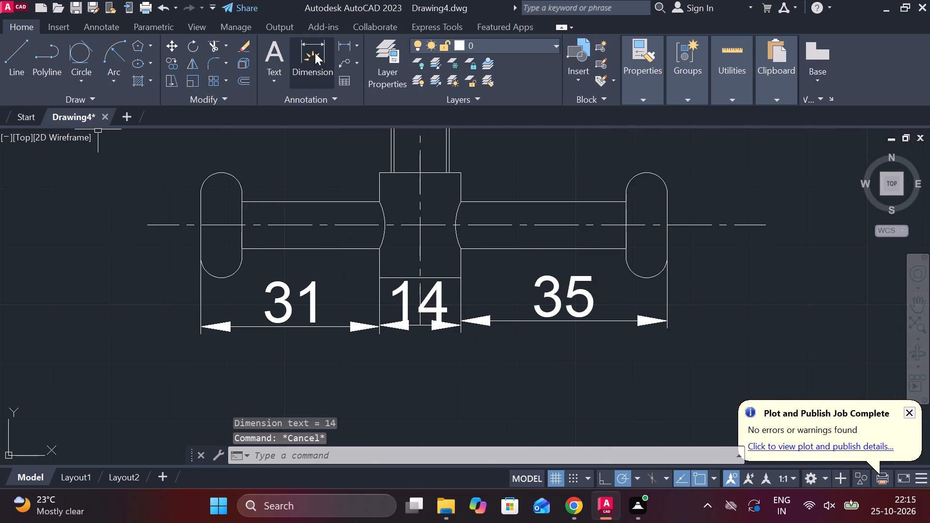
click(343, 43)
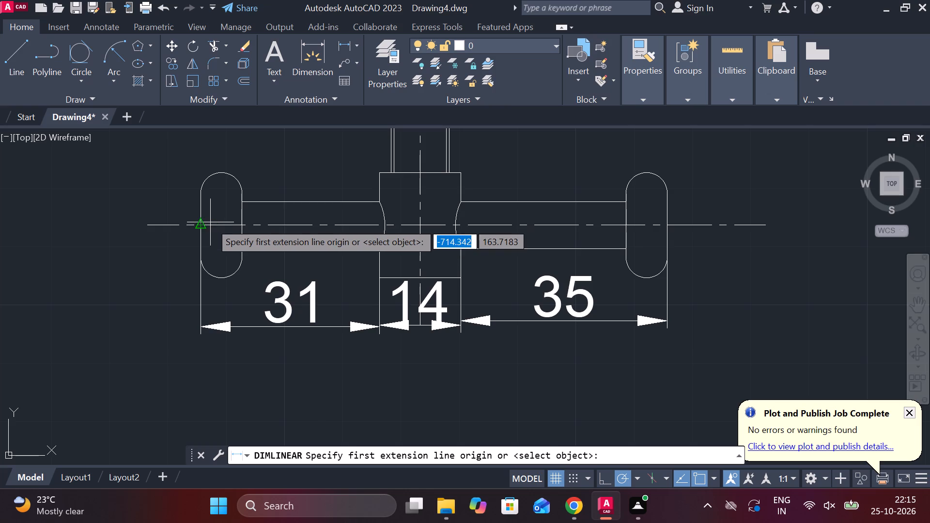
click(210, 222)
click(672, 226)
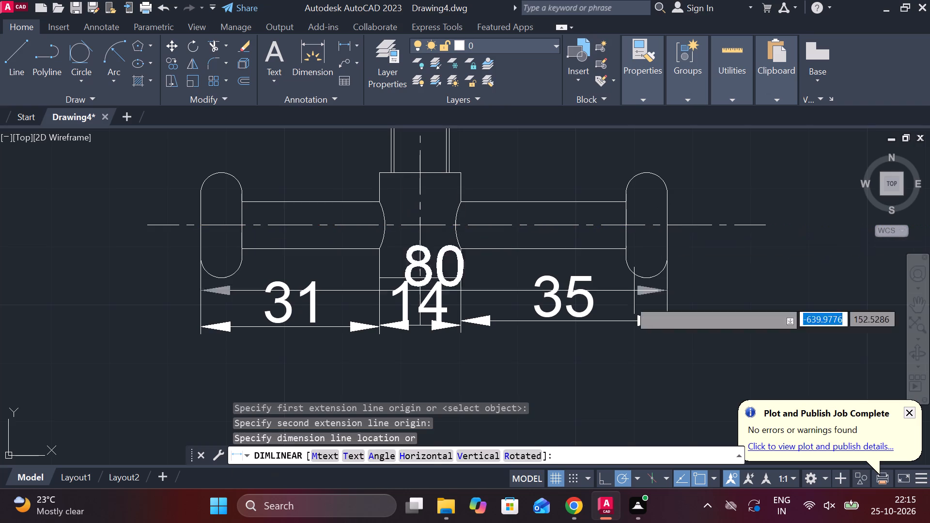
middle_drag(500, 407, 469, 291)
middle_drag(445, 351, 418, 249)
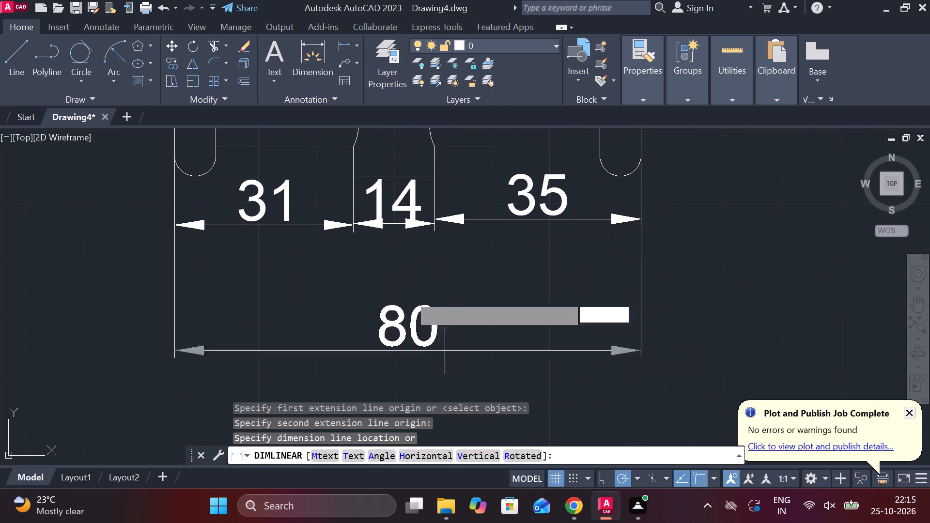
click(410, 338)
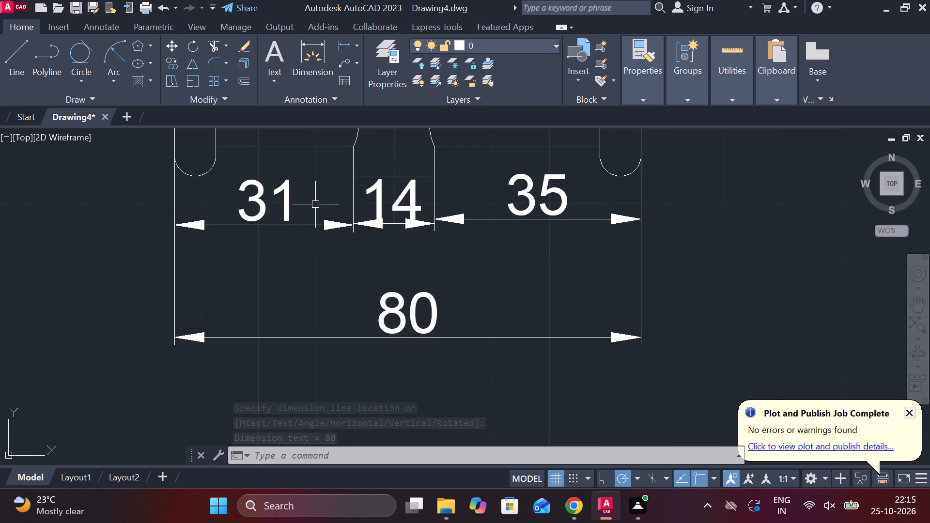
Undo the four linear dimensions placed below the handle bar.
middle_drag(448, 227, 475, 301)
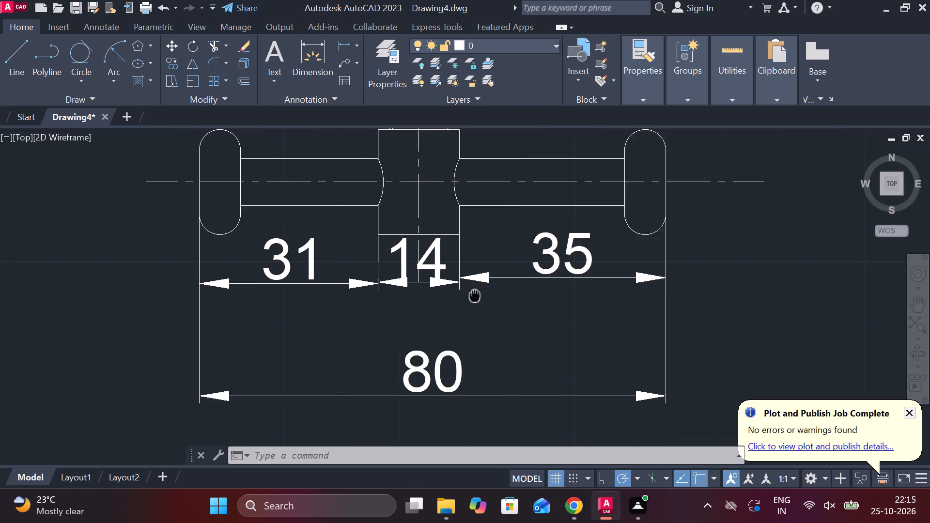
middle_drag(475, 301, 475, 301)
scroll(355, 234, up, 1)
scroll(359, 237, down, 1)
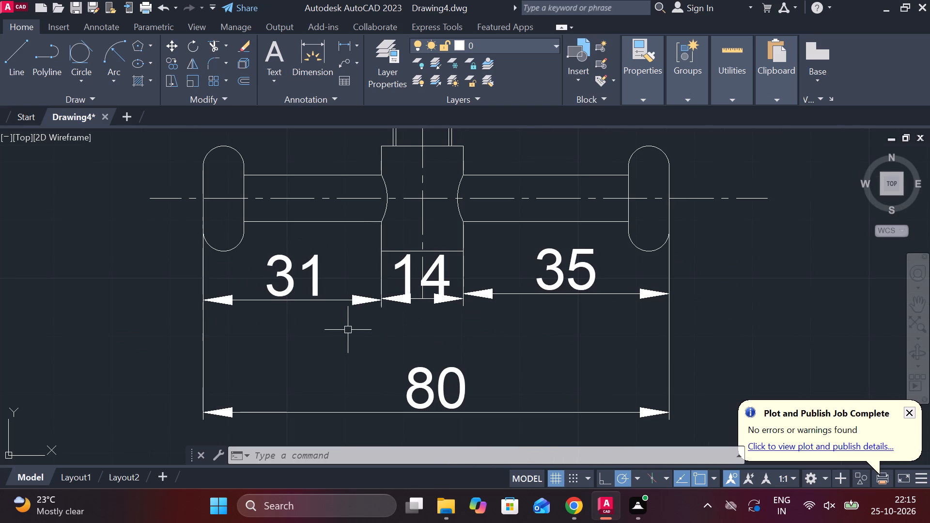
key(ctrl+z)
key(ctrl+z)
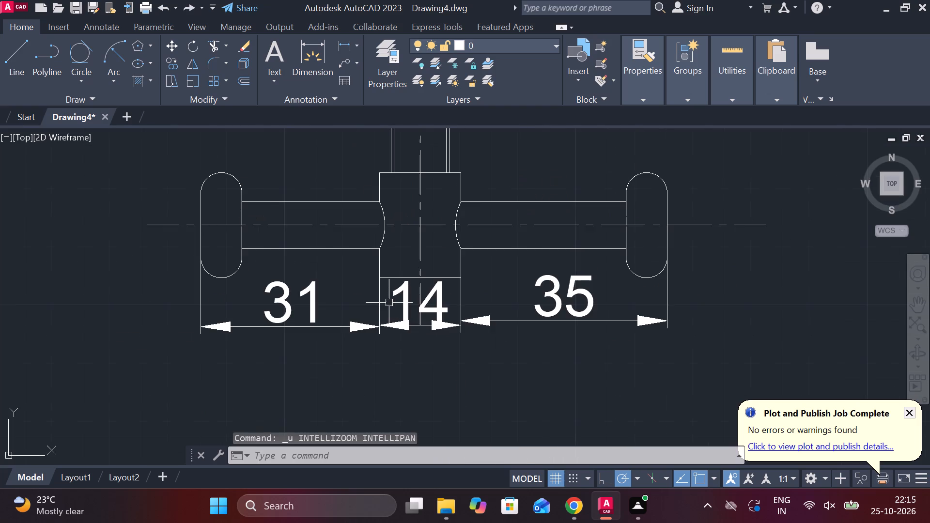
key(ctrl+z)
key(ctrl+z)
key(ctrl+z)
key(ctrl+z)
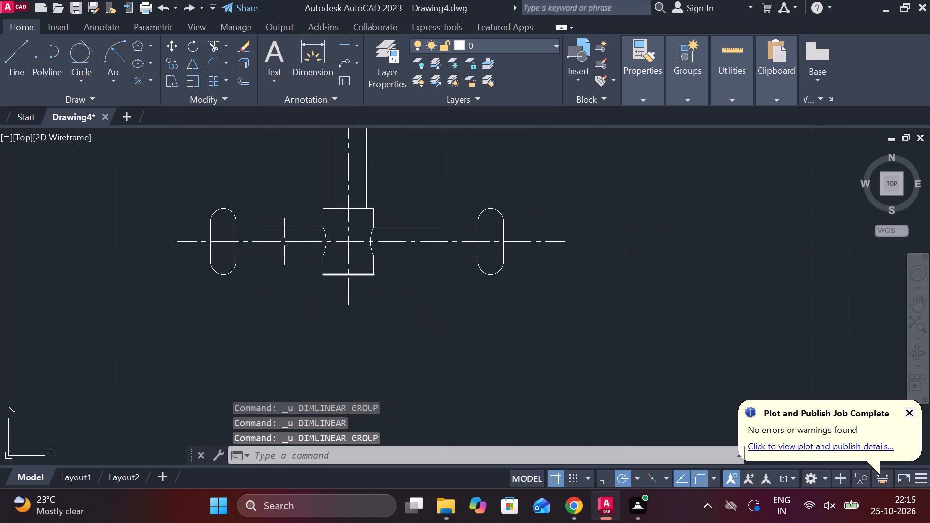
Lengthen the upper edge of the left bar piece by 2 at its outer end, into the left knob.
scroll(301, 236, up, 2)
middle_drag(261, 222, 357, 227)
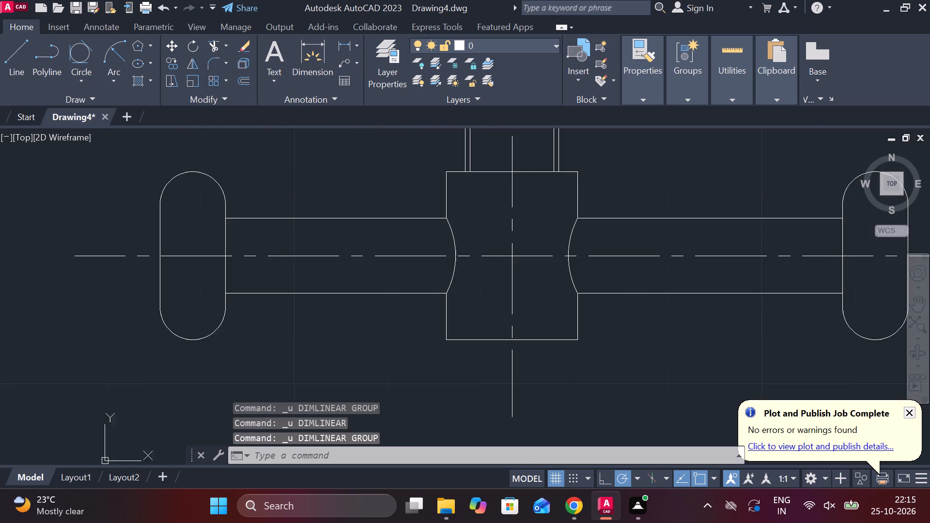
middle_drag(251, 215, 305, 227)
click(309, 232)
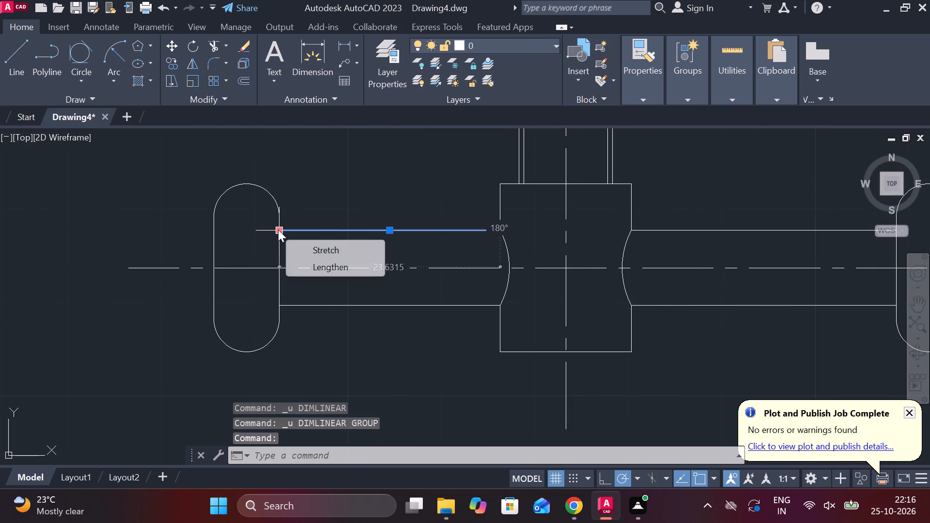
click(315, 267)
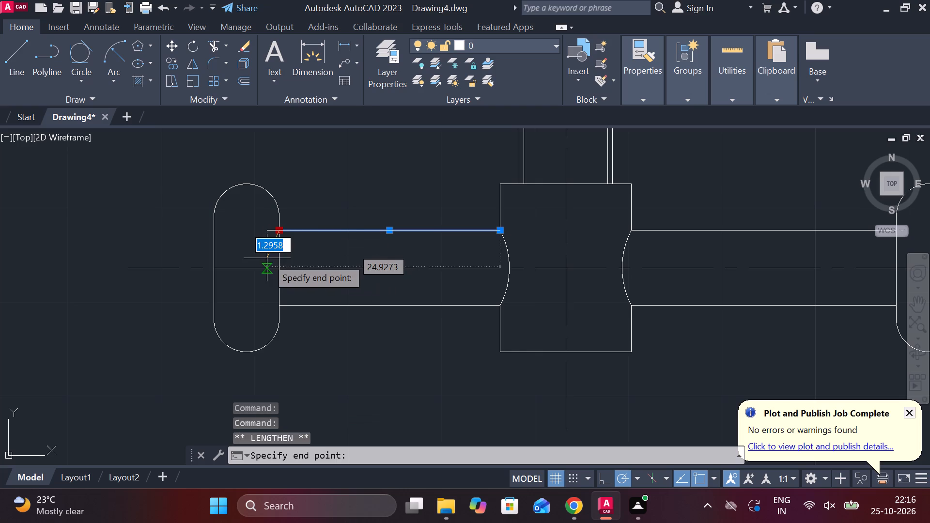
text(2)
key(space)
Lengthen the lower edge of the left bar piece into the left knob, ending about level with the upper edge.
click(292, 303)
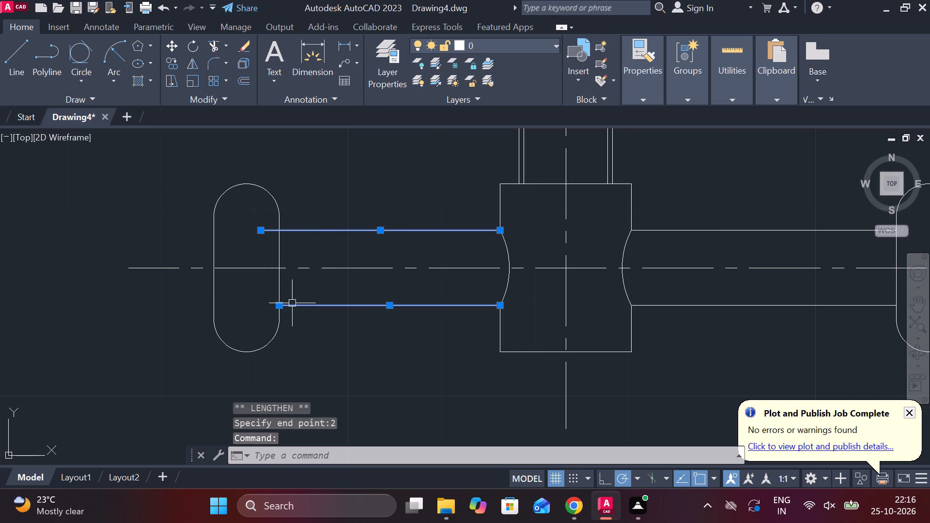
click(324, 345)
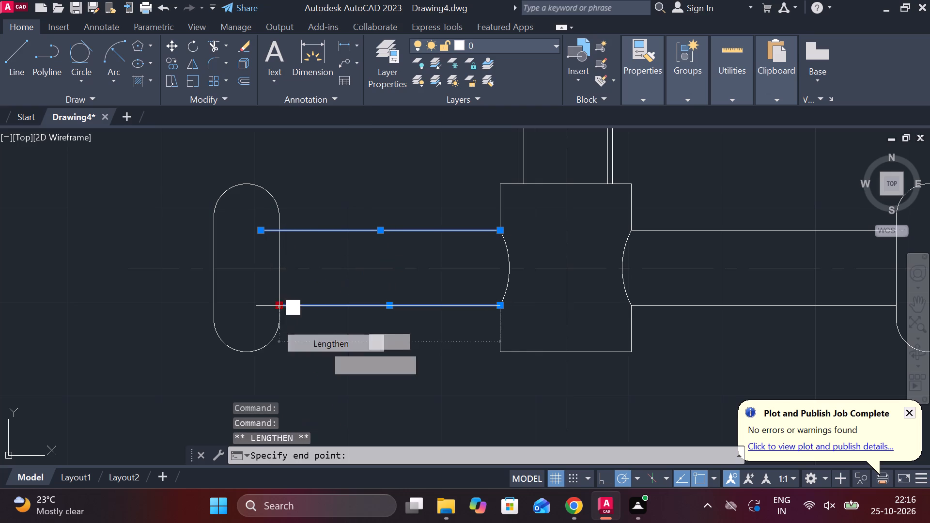
click(250, 335)
key(Escape)
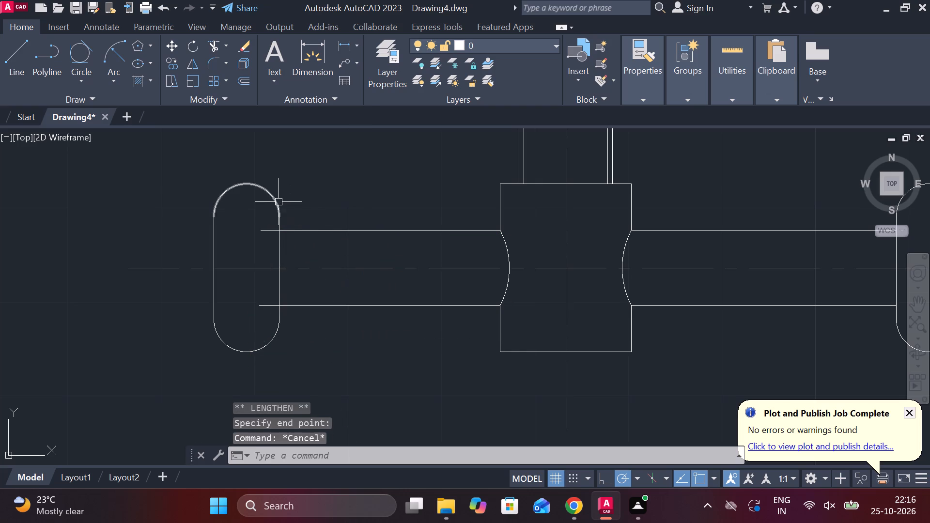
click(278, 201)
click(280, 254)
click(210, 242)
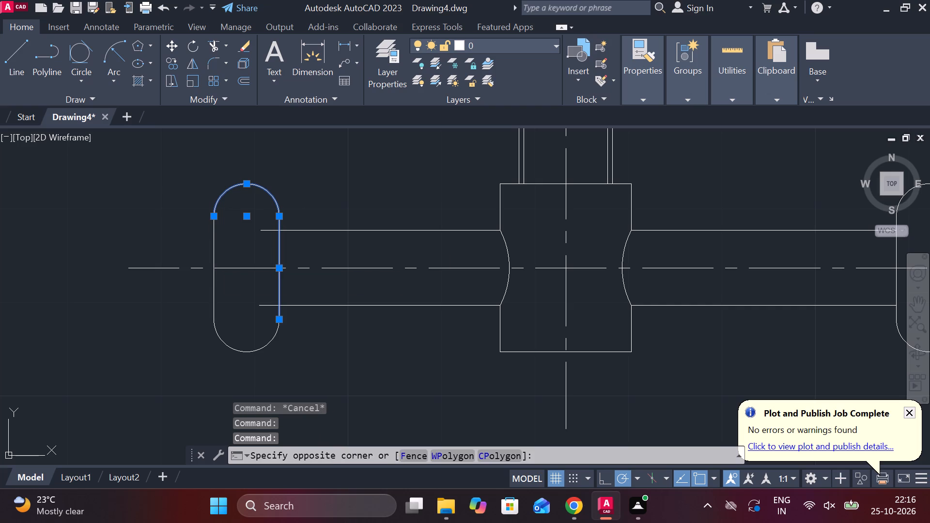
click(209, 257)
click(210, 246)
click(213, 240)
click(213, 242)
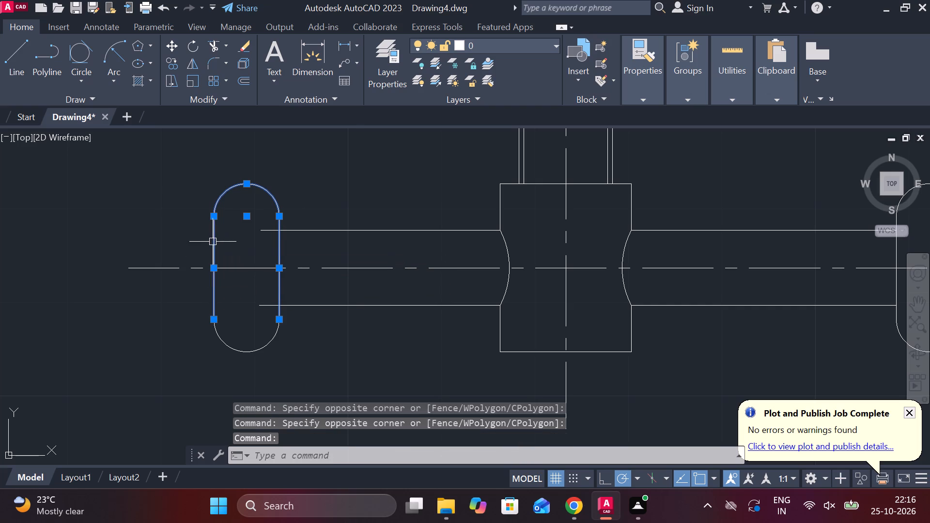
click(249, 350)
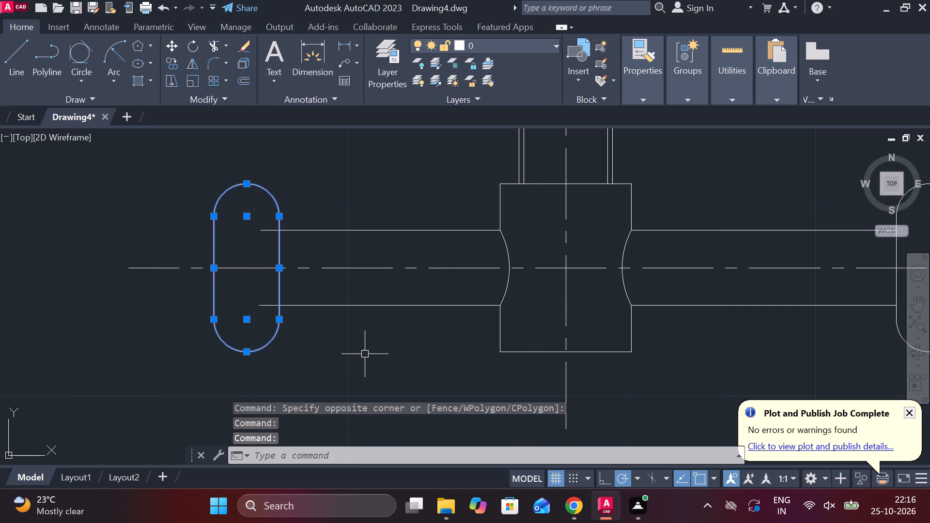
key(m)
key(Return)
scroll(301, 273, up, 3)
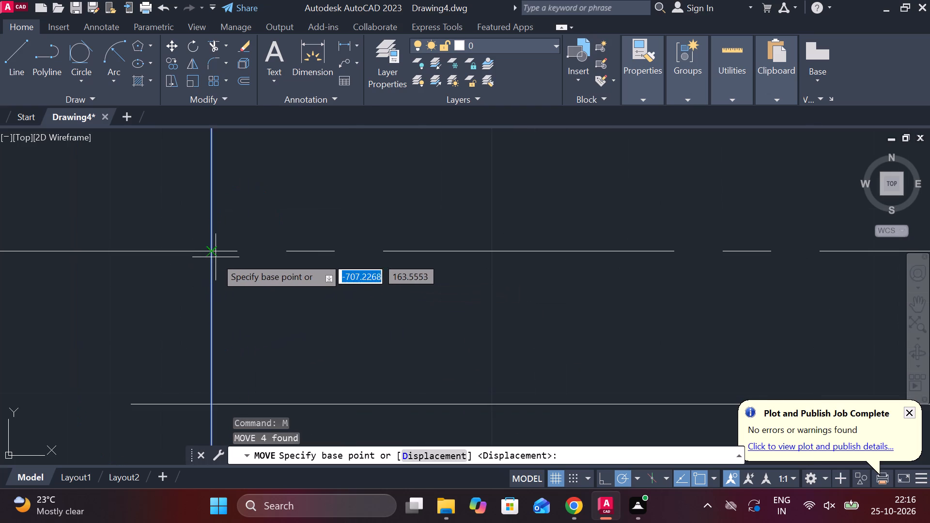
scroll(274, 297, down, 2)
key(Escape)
Draw a vertical line about 9.07 long from the outer end of the left bar's upper edge down past its lower edge.
key(l)
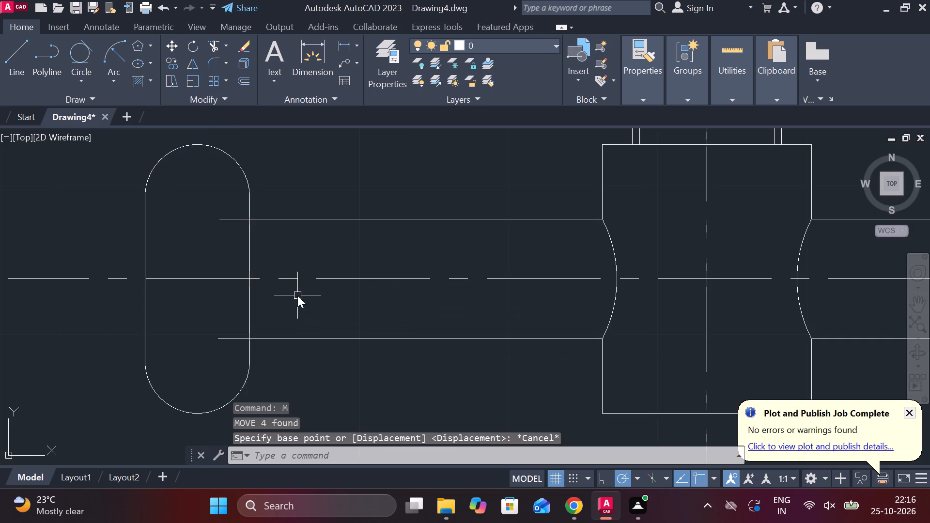
key(Return)
click(216, 222)
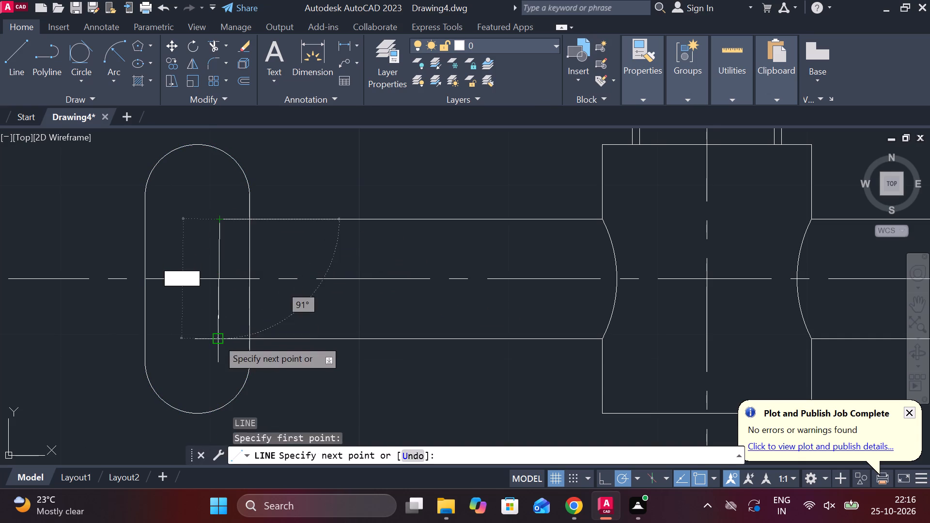
click(217, 339)
key(ctrl+z)
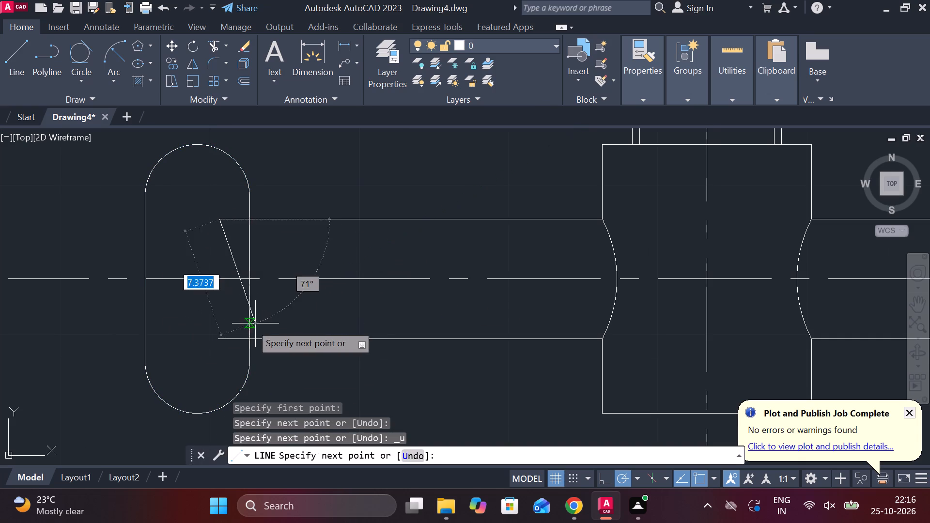
scroll(240, 324, up, 2)
scroll(197, 359, down, 1)
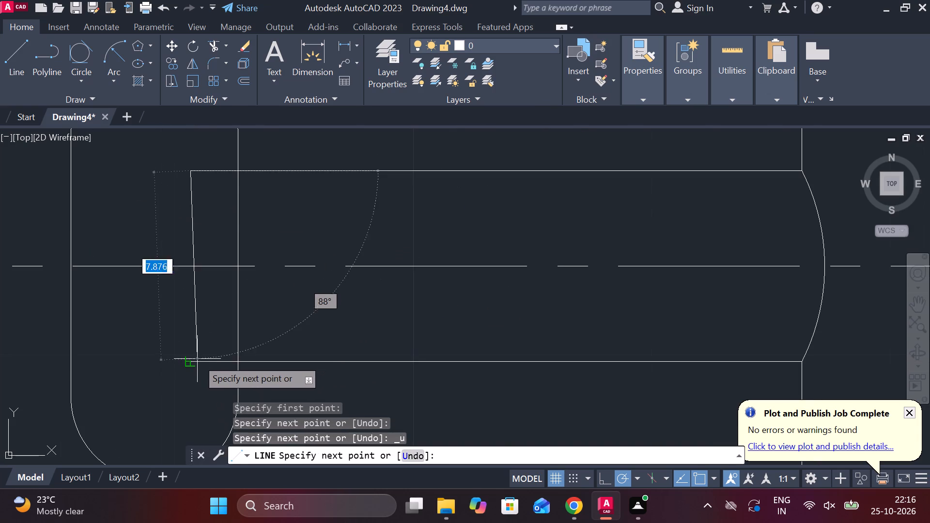
scroll(167, 328, down, 1)
scroll(172, 346, up, 2)
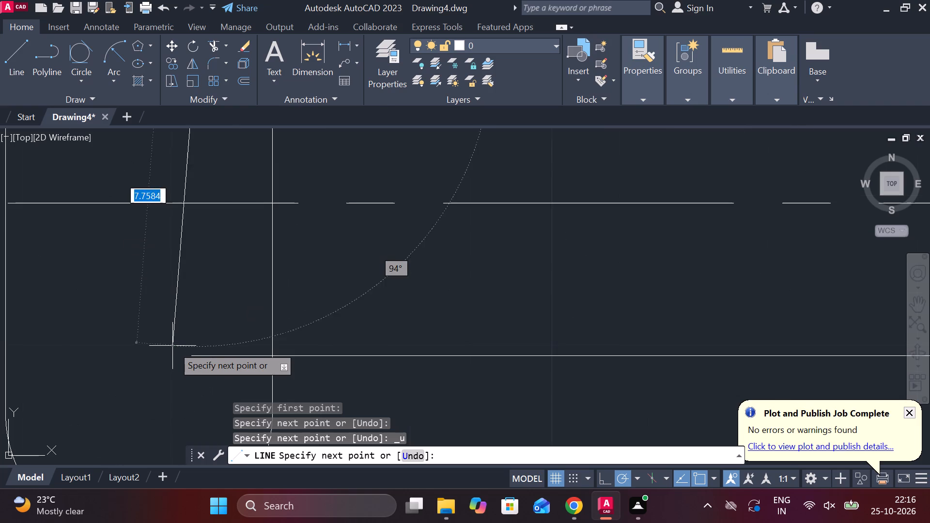
scroll(193, 384, down, 2)
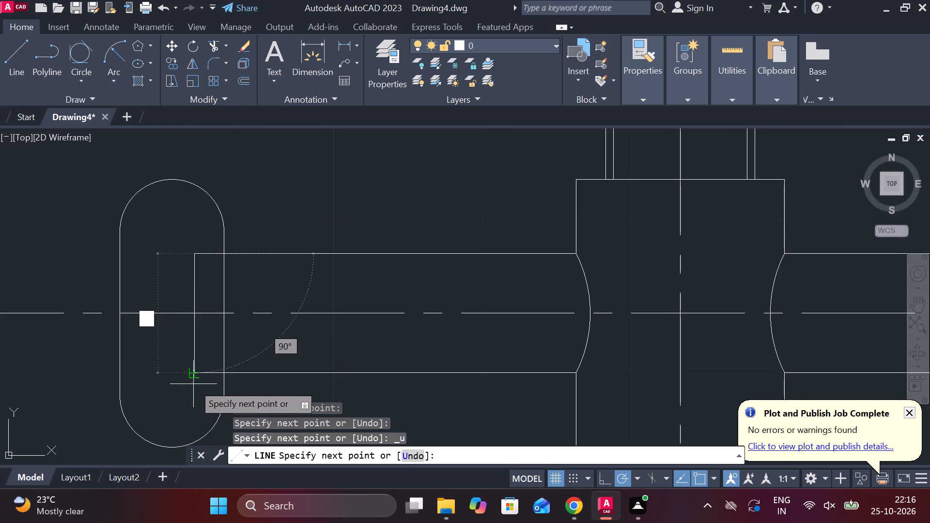
scroll(190, 390, up, 2)
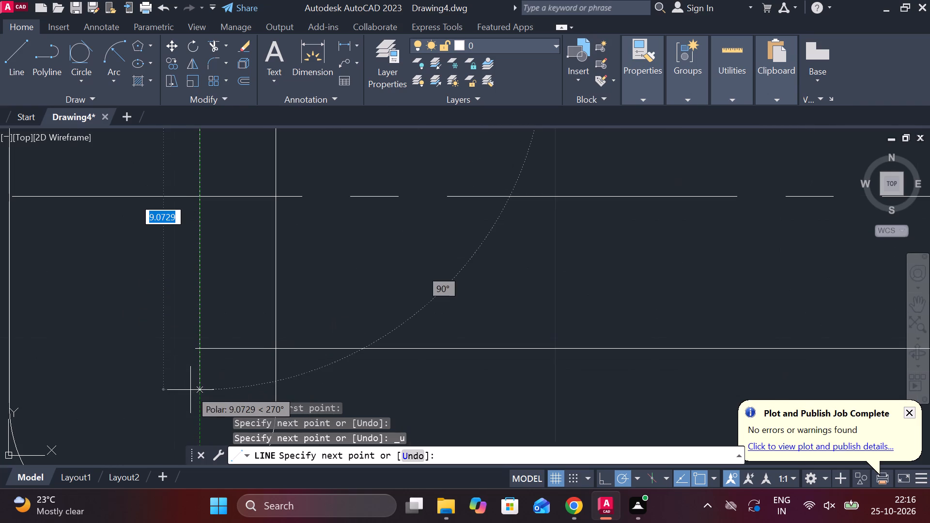
click(190, 390)
key(Escape)
Trim the vertical line's overhang below the left bar and the lower edge's short stub beyond the vertical line.
text(TR)
key(space)
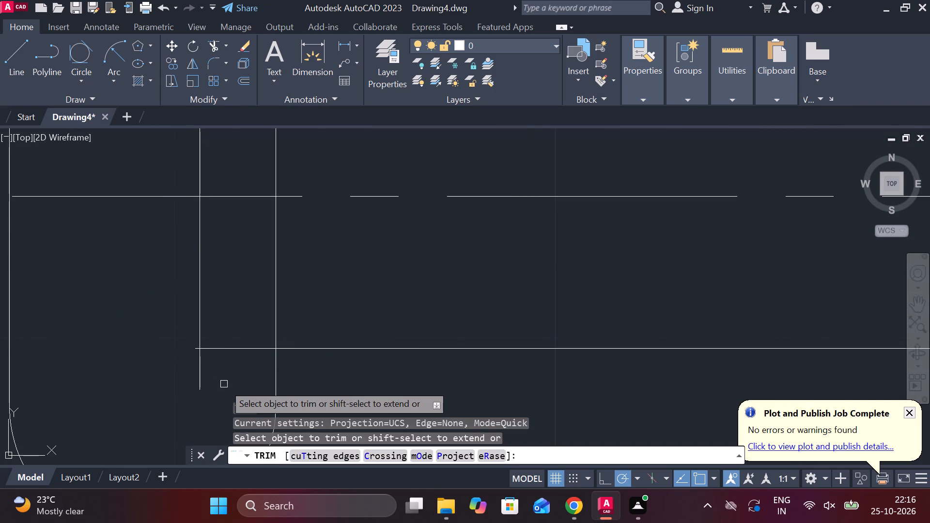
click(200, 361)
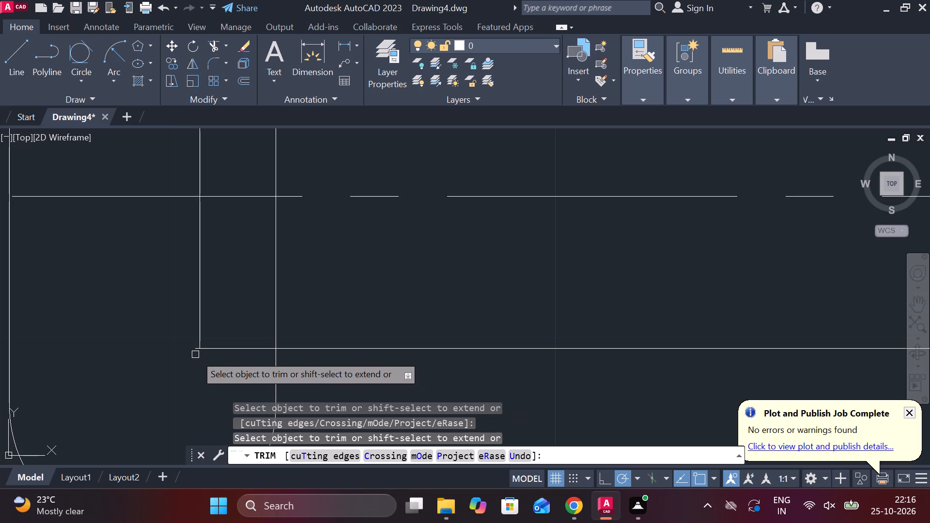
click(194, 353)
scroll(228, 349, down, 1)
key(Escape)
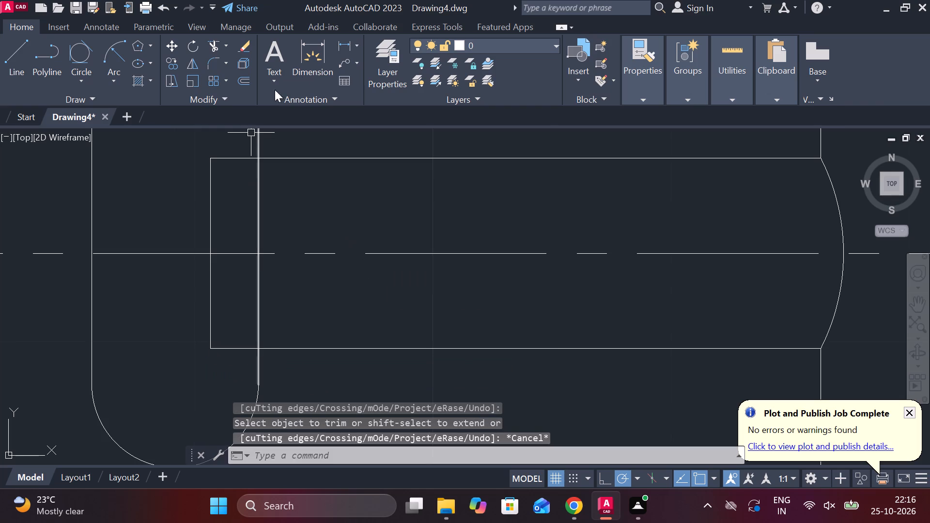
Check the horizontal distance between the left bar's new end line and the left knob's inner side with a linear dimension.
click(337, 48)
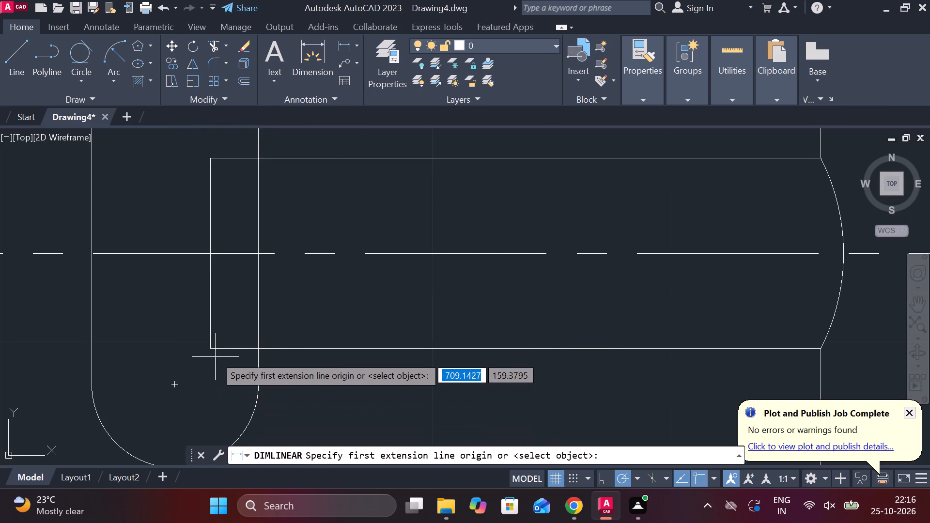
click(211, 343)
click(256, 353)
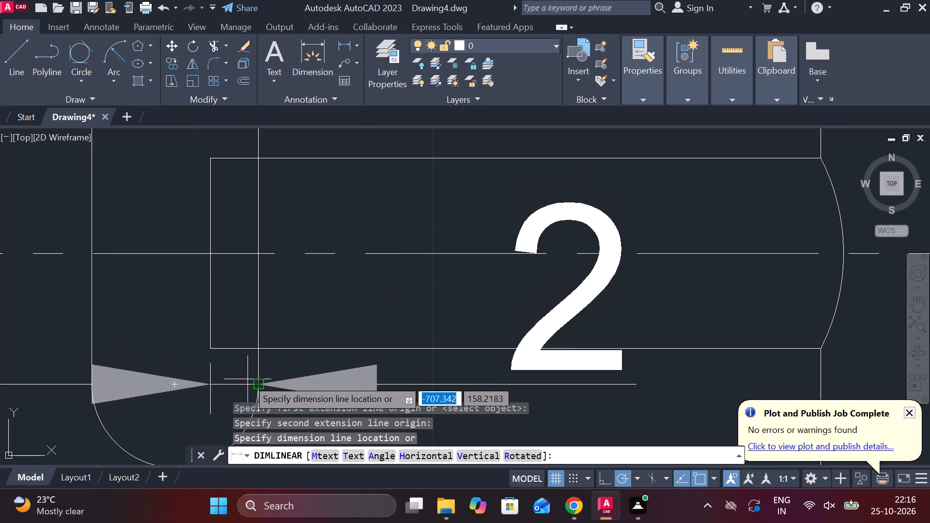
scroll(248, 379, down, 1)
key(Escape)
Move the complete left knob outline outward by 2 so its inner side meets the left bar's end line.
click(255, 329)
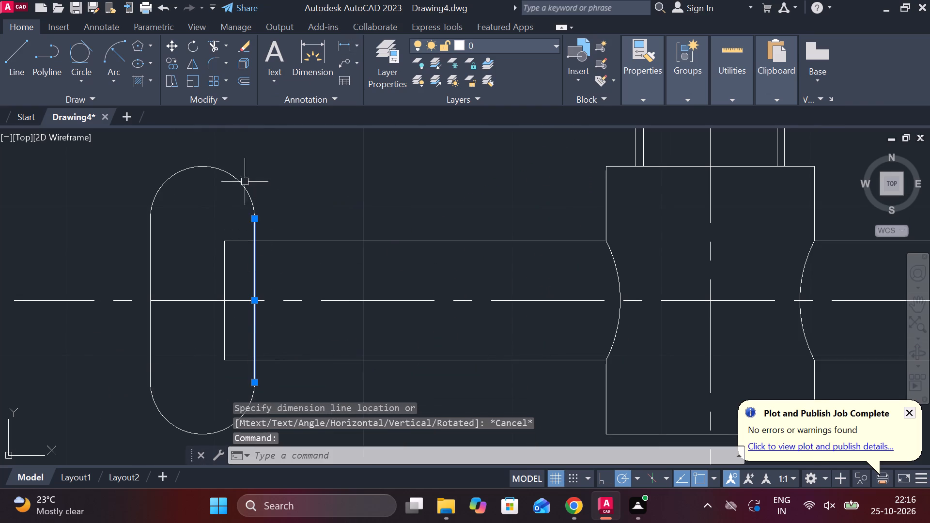
click(237, 174)
click(151, 253)
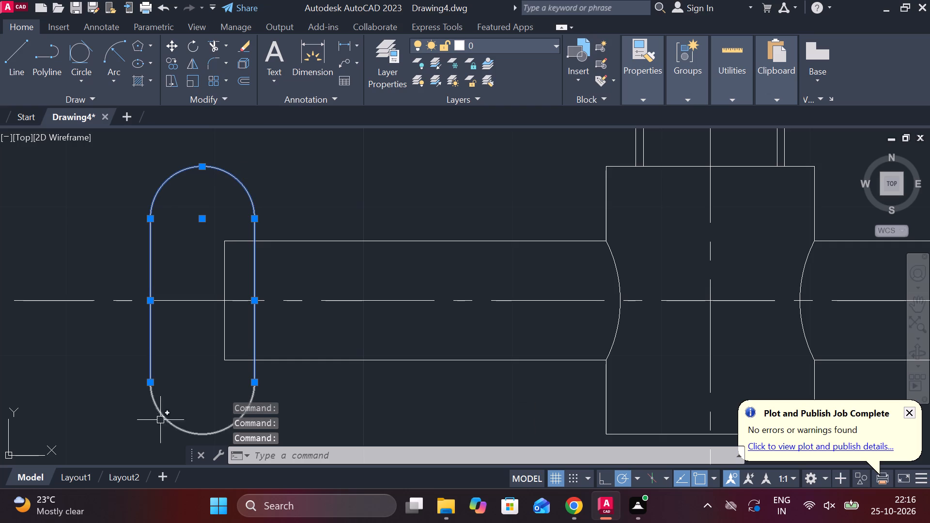
click(169, 431)
click(173, 422)
click(169, 418)
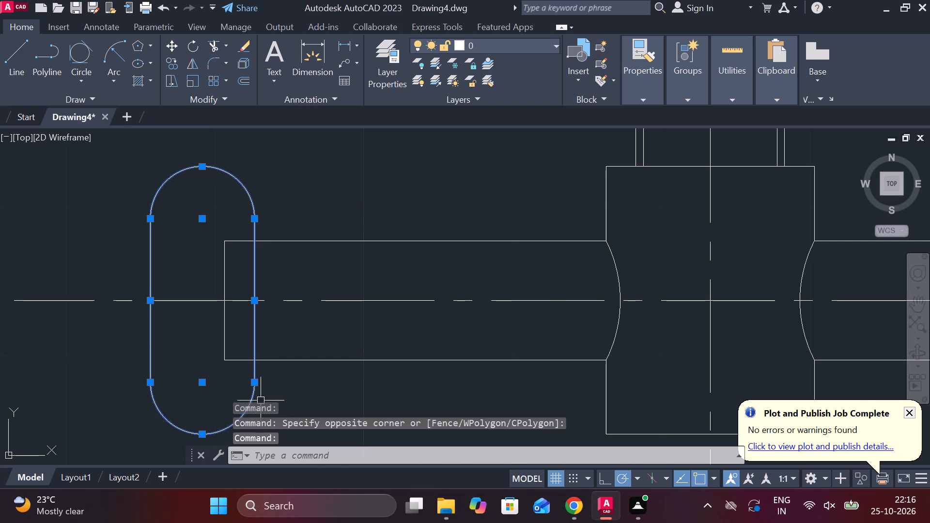
key(m)
key(Return)
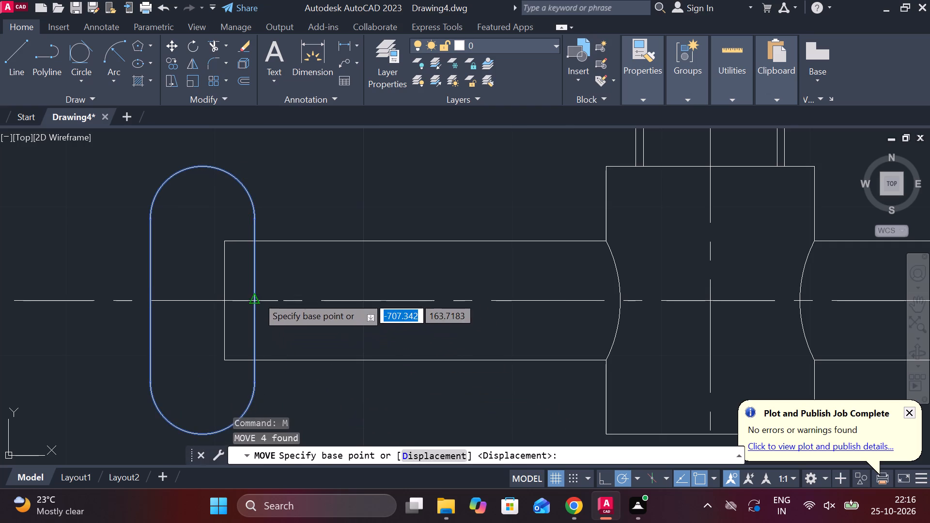
click(257, 296)
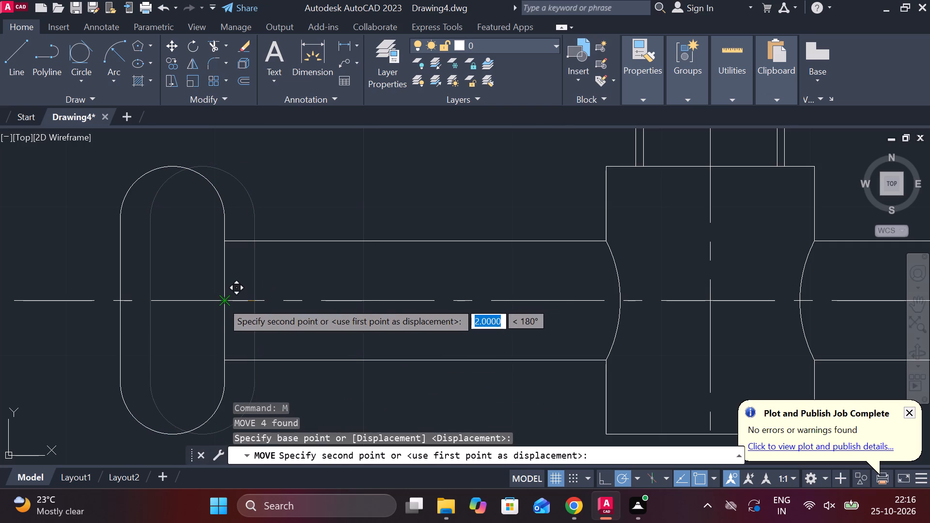
click(222, 302)
Erase the right bar piece's two edges and the complete right knob outline, keeping the horizontal centreline.
scroll(300, 300, down, 2)
middle_drag(324, 329, 244, 280)
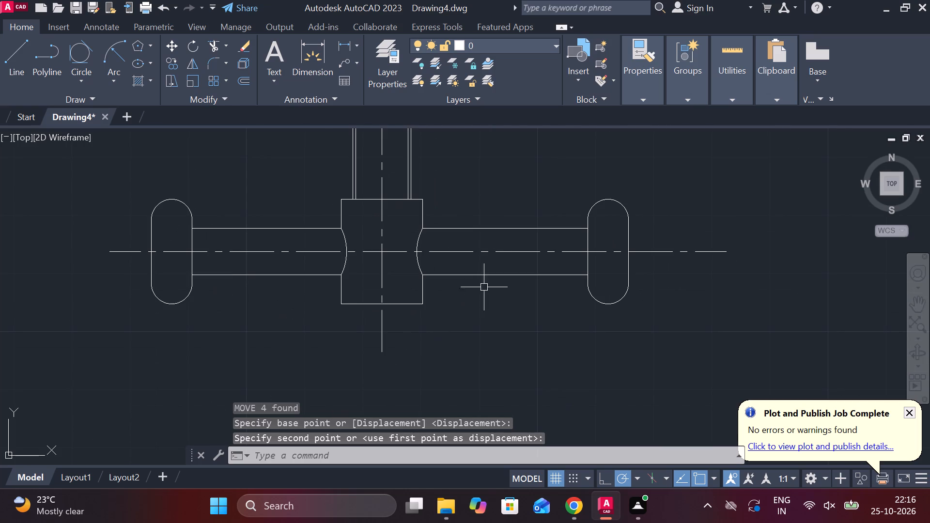
click(457, 277)
click(471, 227)
drag(666, 216, 602, 212)
click(555, 206)
click(607, 302)
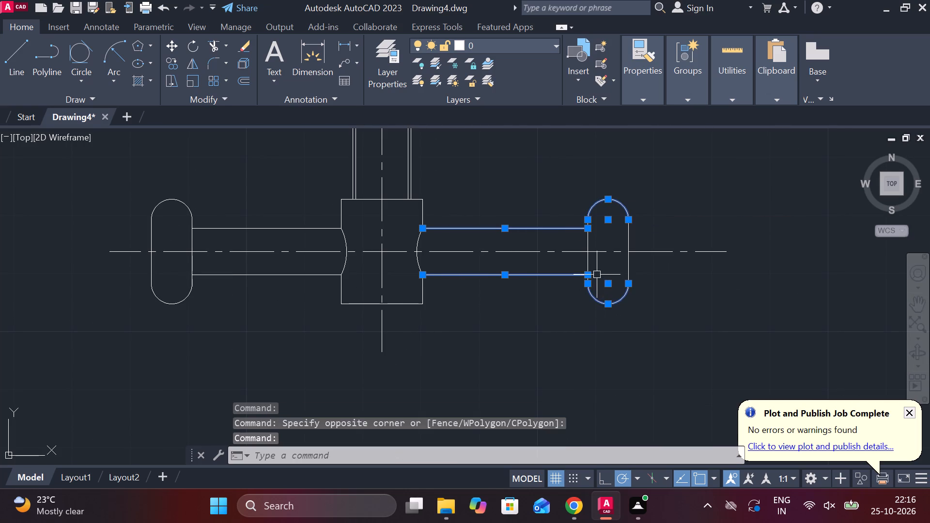
click(592, 269)
click(589, 265)
click(581, 270)
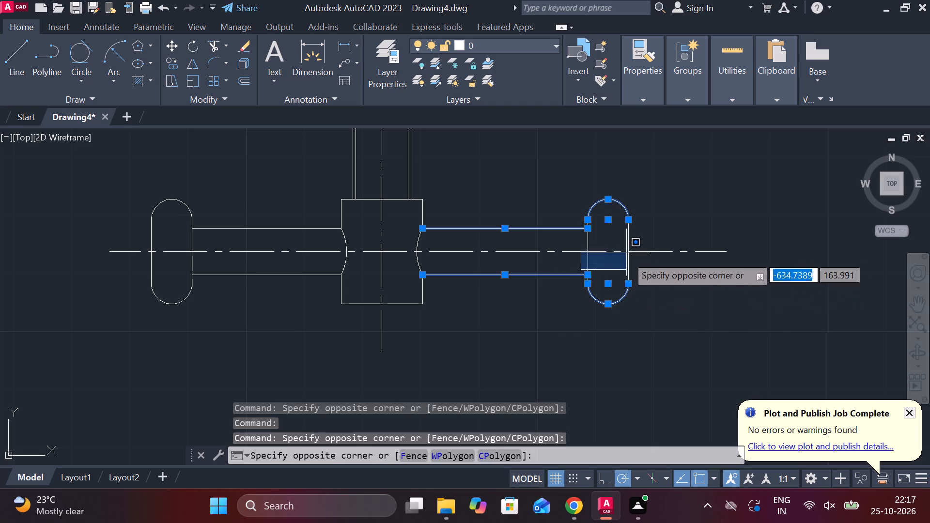
click(631, 272)
click(628, 239)
click(589, 241)
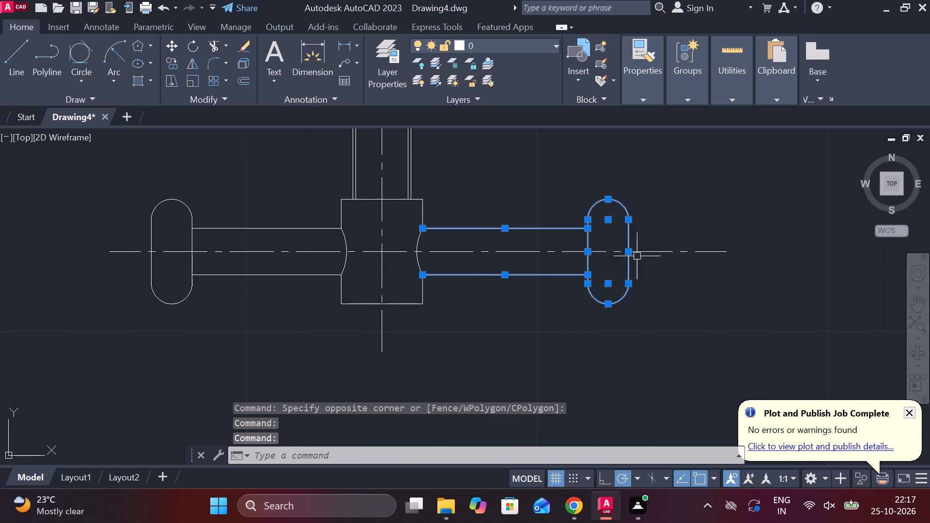
text(E)
key(space)
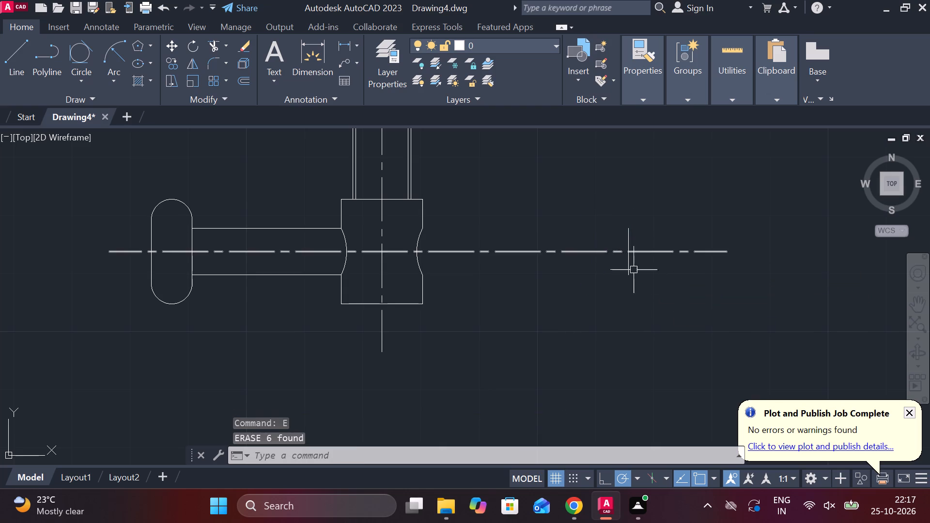
click(630, 264)
text(E)
key(space)
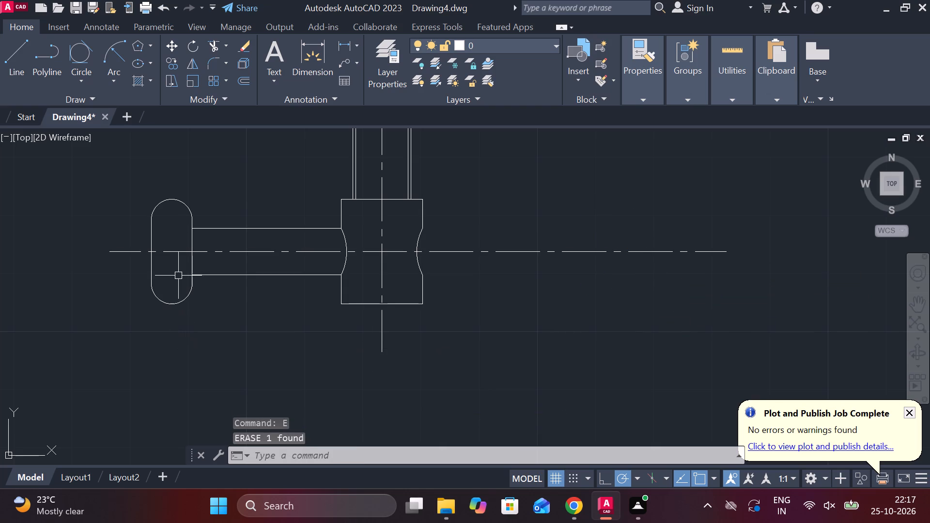
Mirror the left knob outline and both left bar edges across the hub's vertical centreline, keeping the source objects.
drag(145, 189, 155, 202)
click(310, 313)
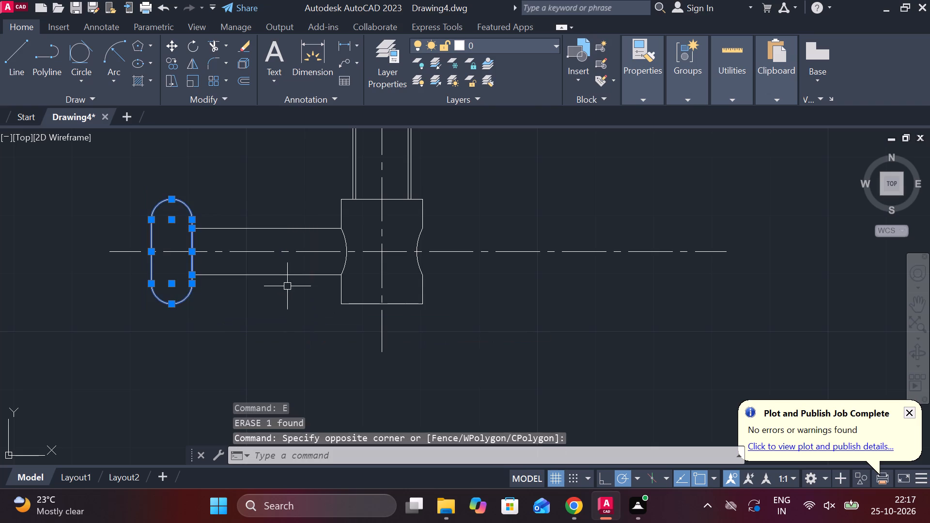
click(275, 277)
click(253, 230)
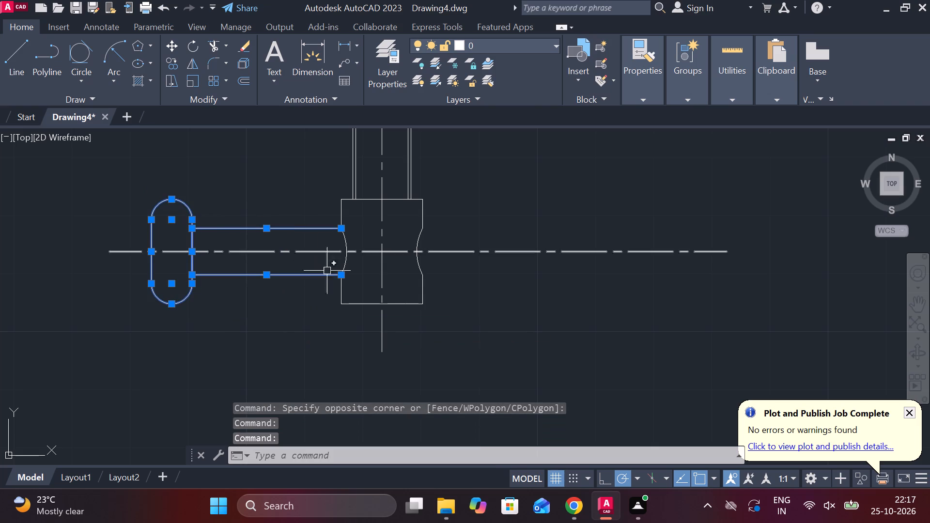
key(n)
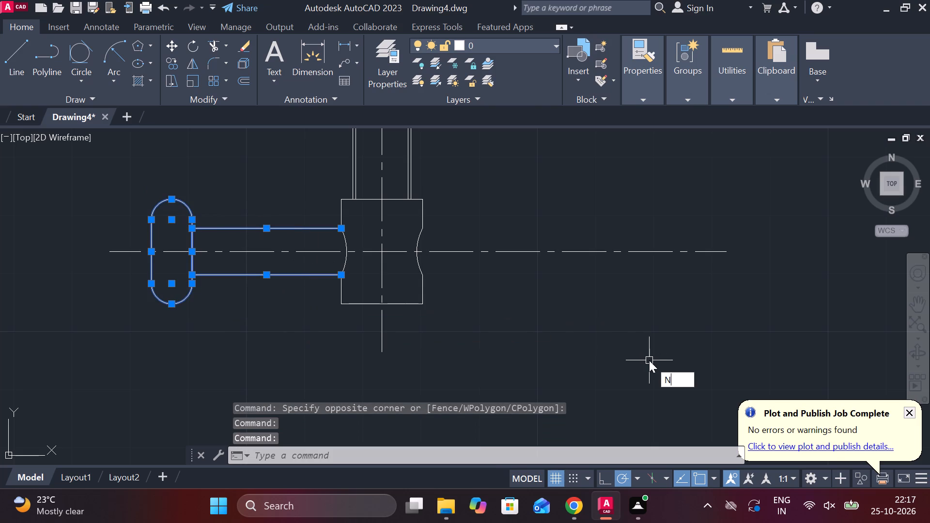
key(BackSpace)
key(BackSpace)
text(MI)
key(Return)
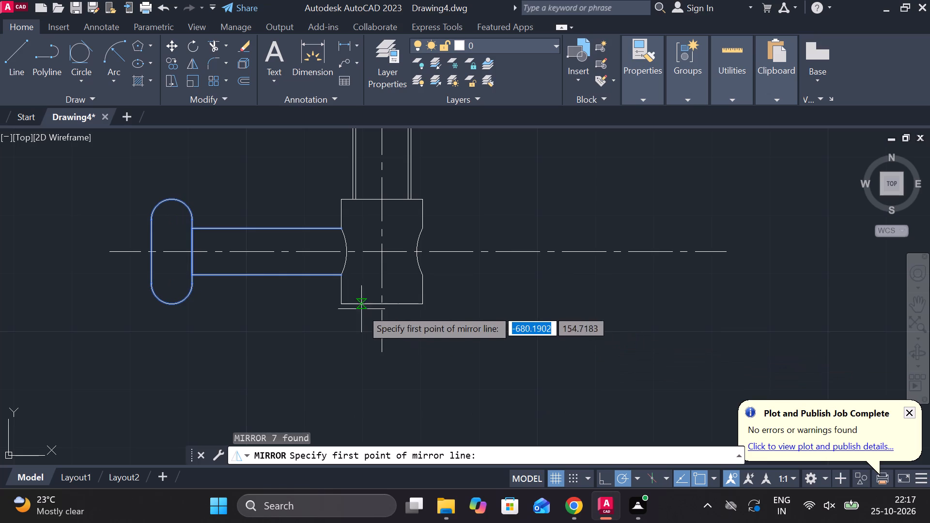
click(377, 303)
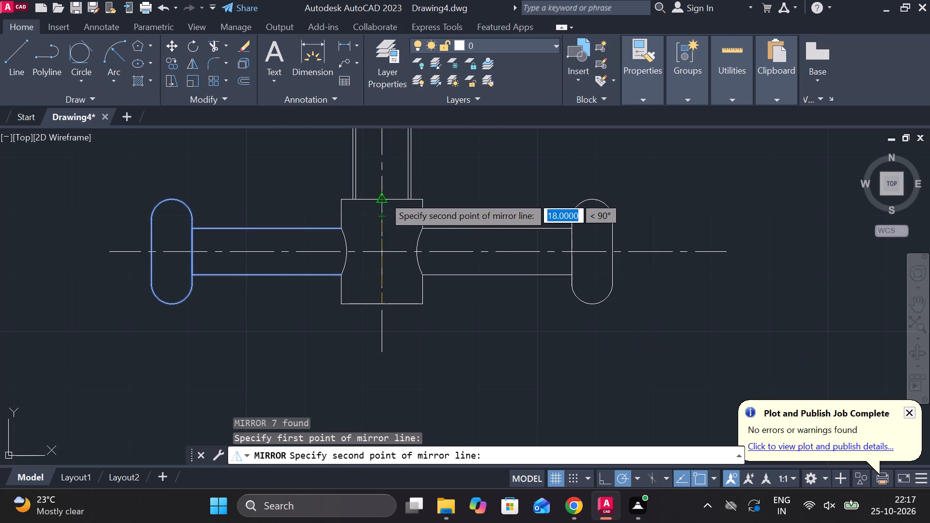
click(381, 196)
drag(407, 254, 381, 196)
Move the complete screw with its handle, based on the hub's top-edge midpoint, into the assembly so the screw passes through the bracket's hatched boss.
scroll(480, 236, down, 1)
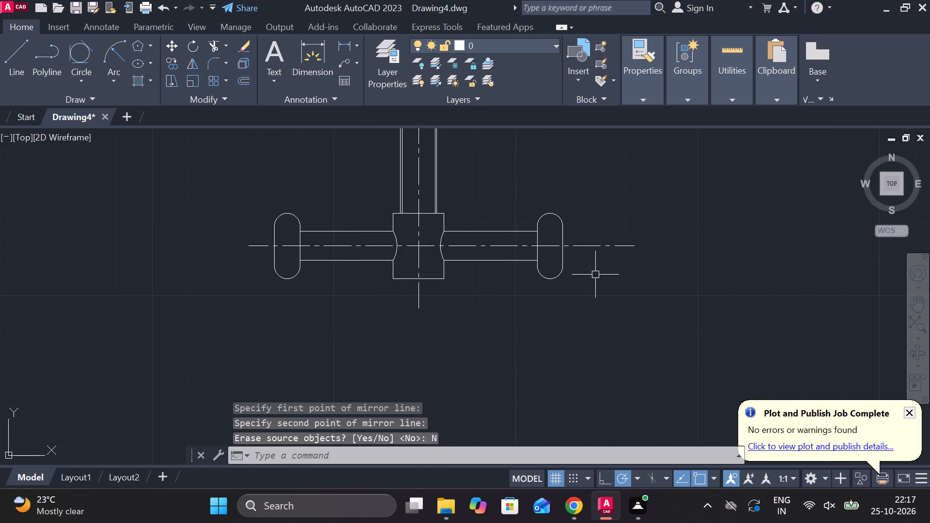
scroll(598, 277, down, 1)
middle_drag(592, 288, 501, 338)
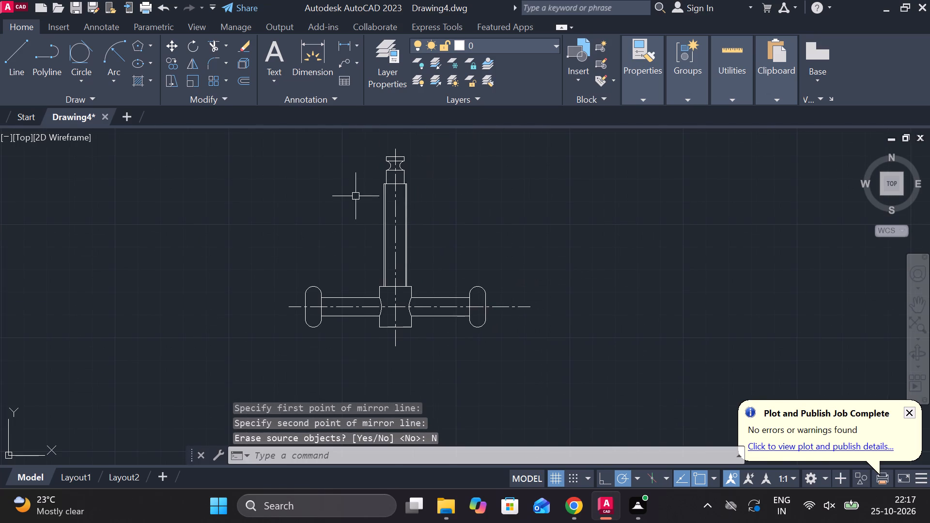
scroll(375, 197, down, 1)
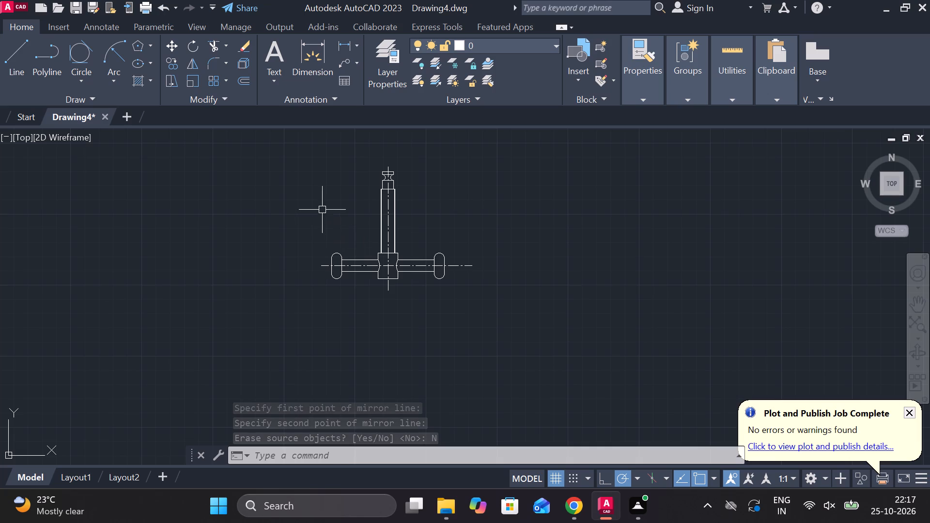
drag(301, 143, 310, 148)
click(497, 301)
key(m)
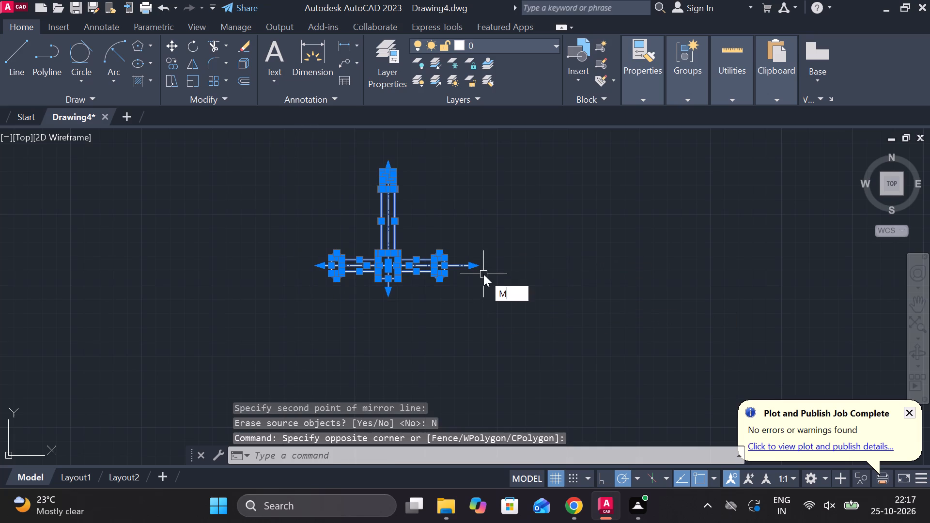
key(Return)
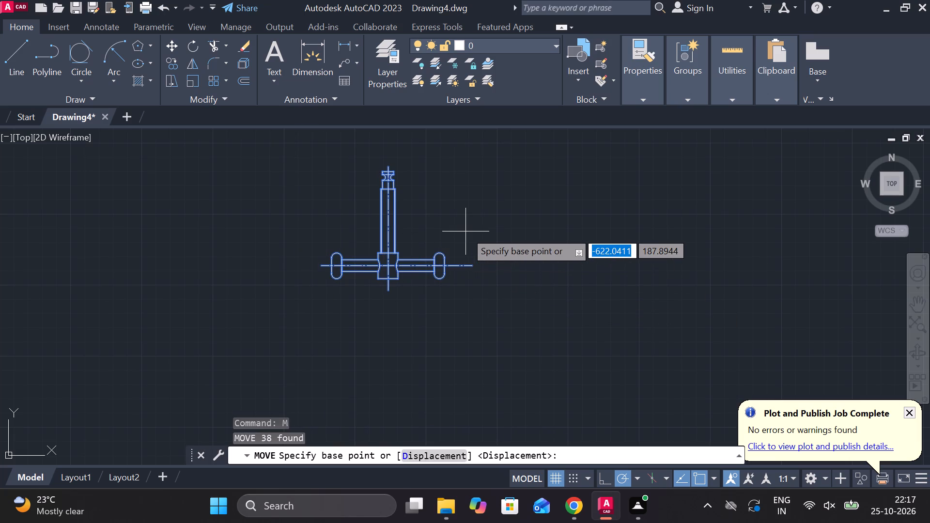
scroll(388, 245, up, 2)
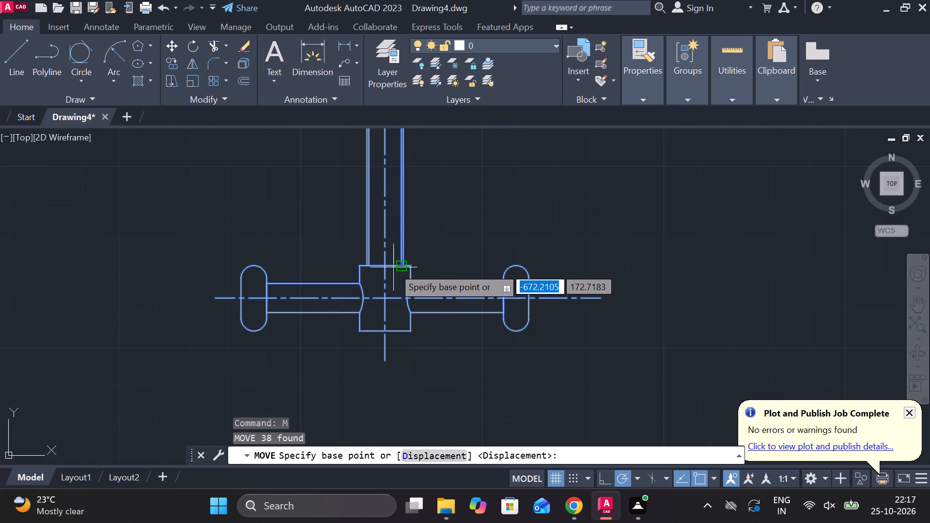
scroll(457, 221, down, 2)
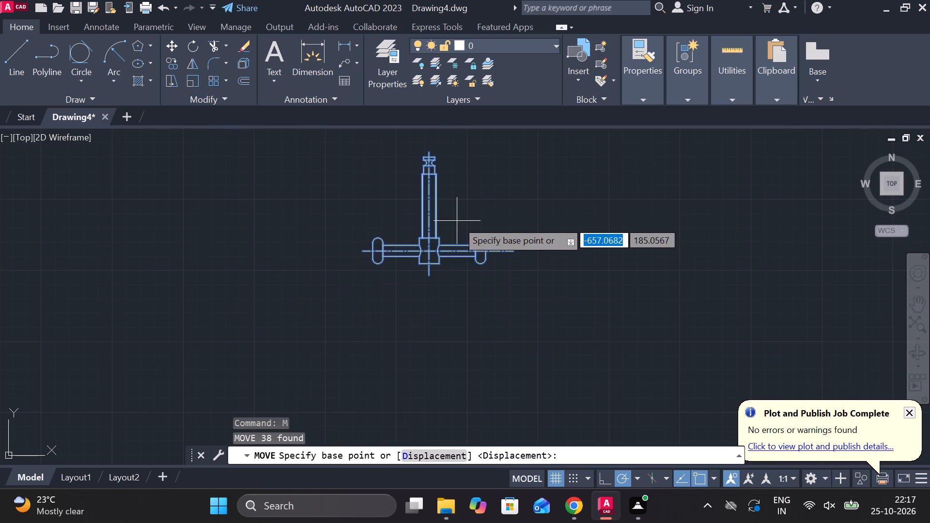
scroll(439, 173, up, 2)
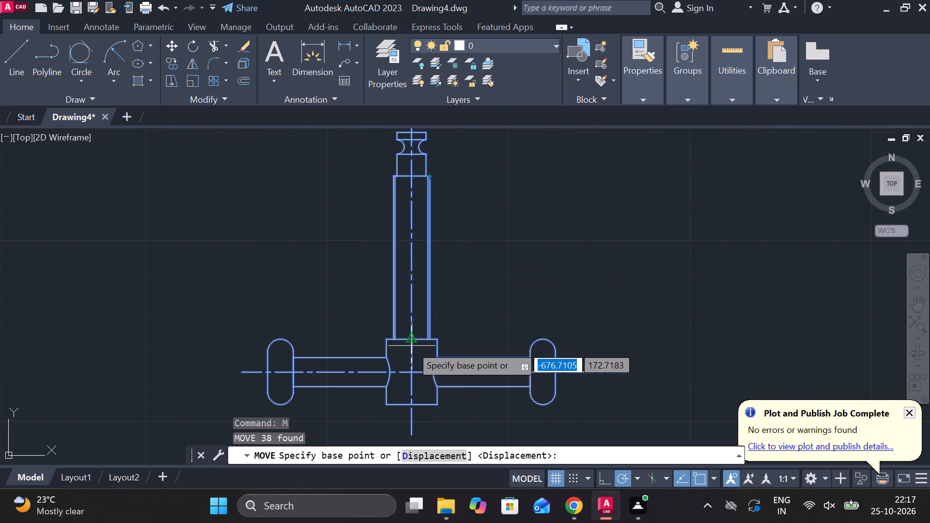
click(411, 340)
scroll(433, 332, down, 3)
middle_drag(382, 501, 351, 522)
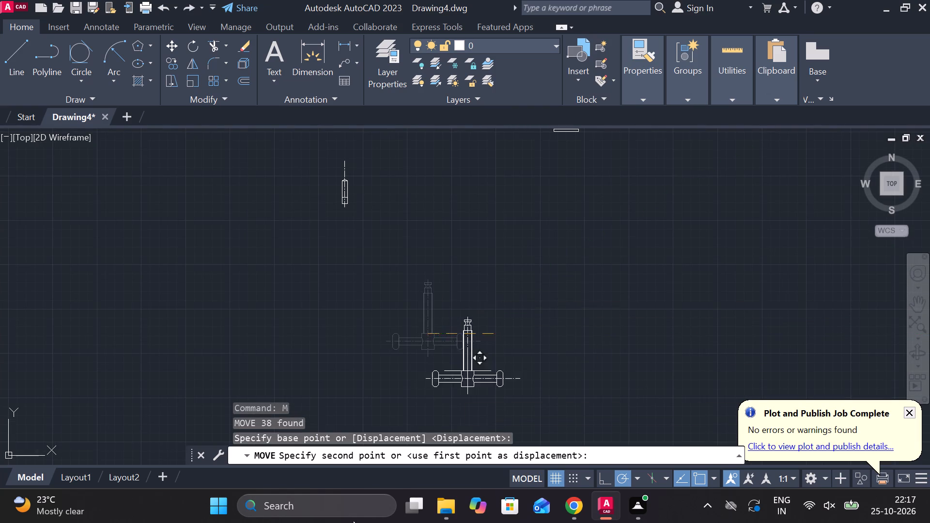
middle_drag(497, 276, 348, 482)
scroll(396, 270, up, 3)
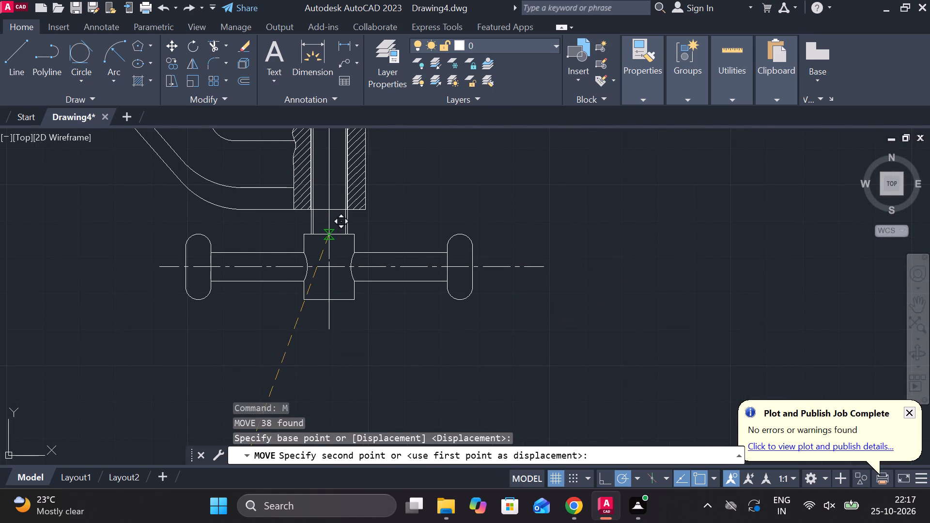
scroll(329, 234, down, 1)
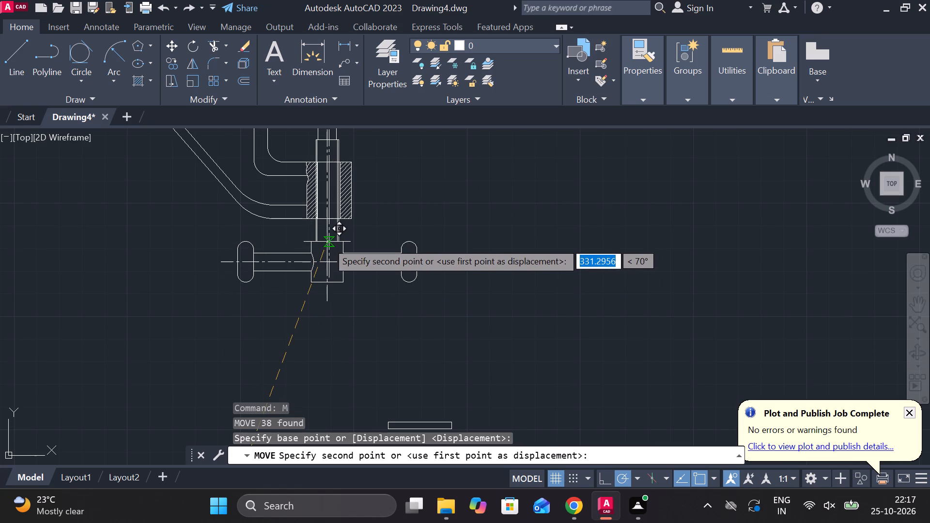
click(327, 242)
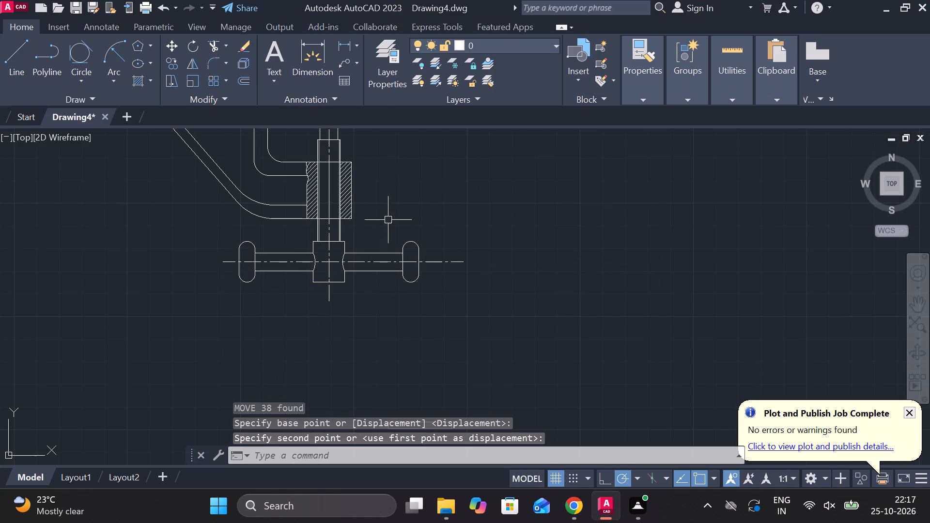
Trim away the two neck groove arcs and the collar outline above them at the screw's upper end, keeping the centreline.
scroll(388, 219, up, 1)
scroll(378, 222, down, 1)
middle_drag(413, 247, 437, 314)
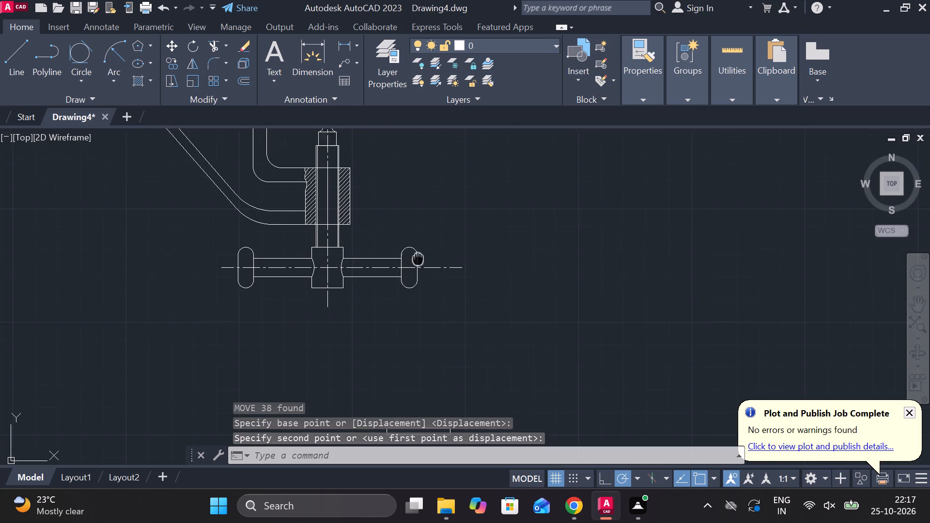
middle_drag(437, 314, 439, 364)
scroll(369, 252, up, 1)
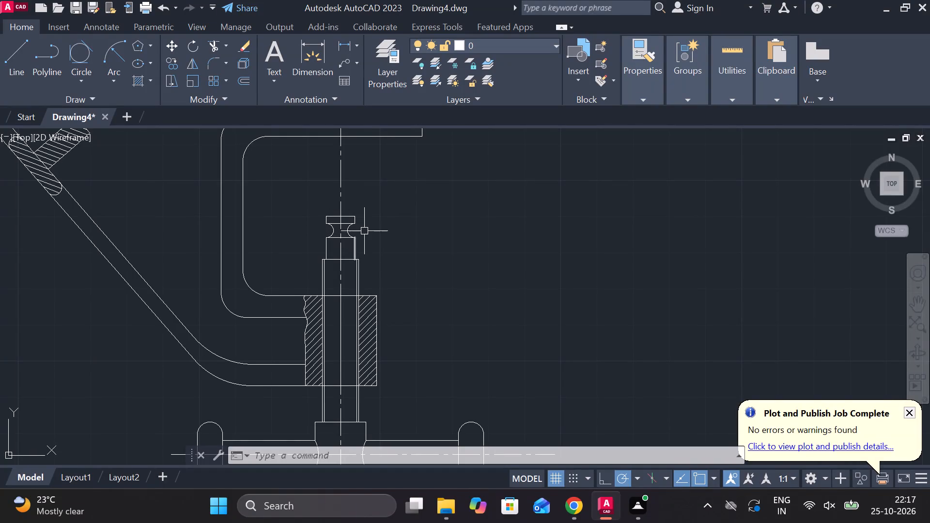
scroll(357, 231, up, 2)
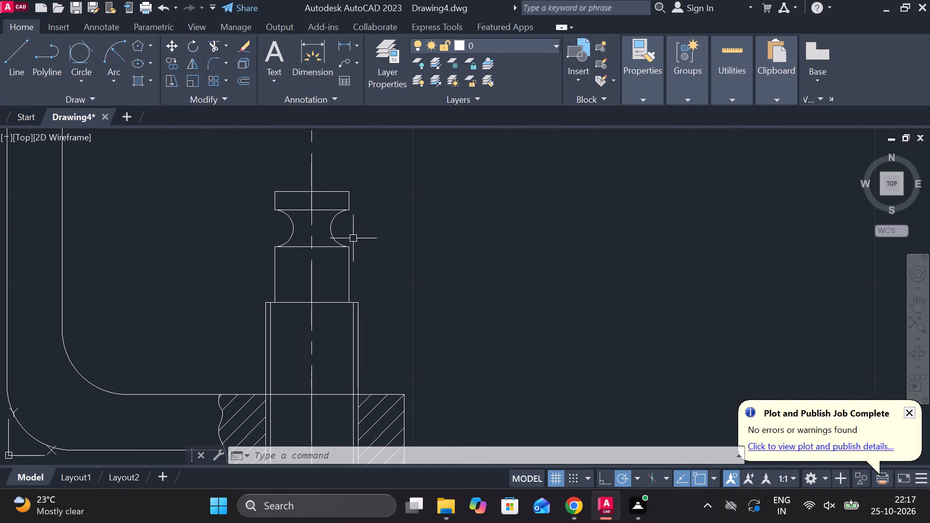
text(TR)
key(space)
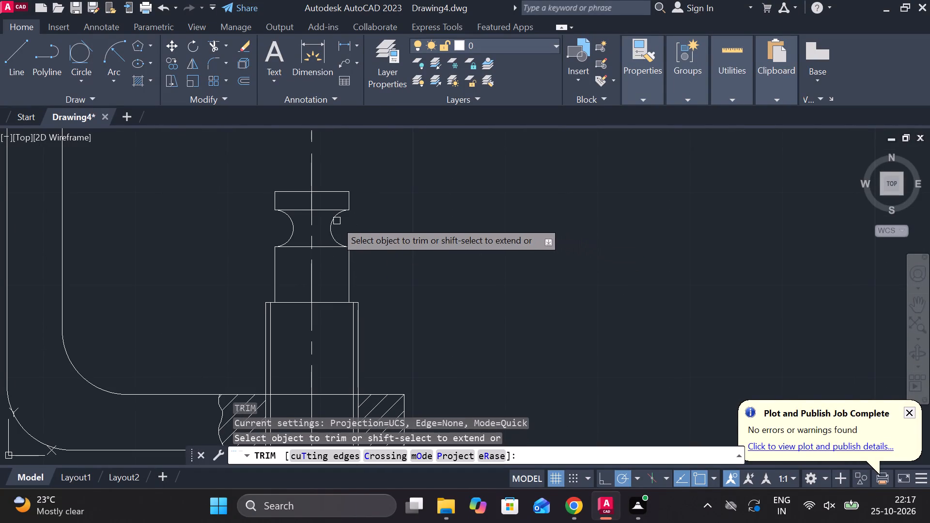
double_click(335, 221)
click(295, 234)
click(293, 194)
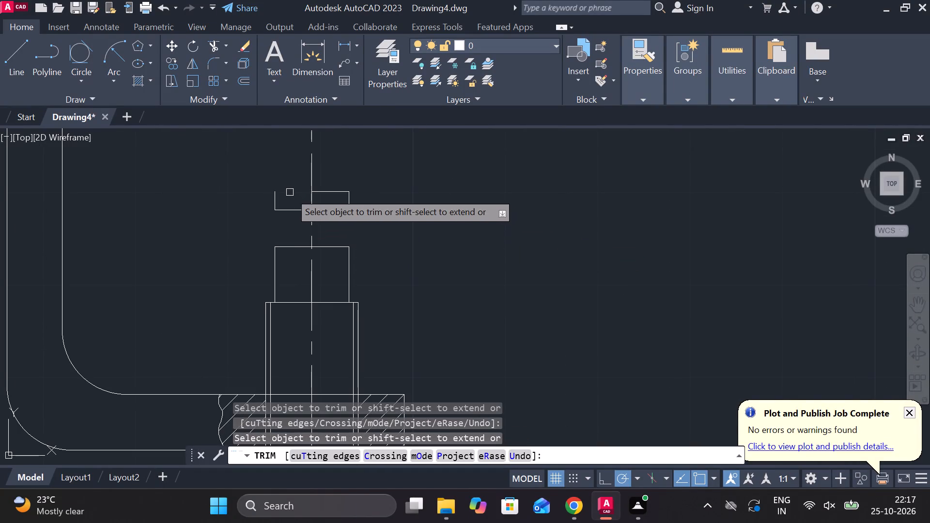
click(285, 207)
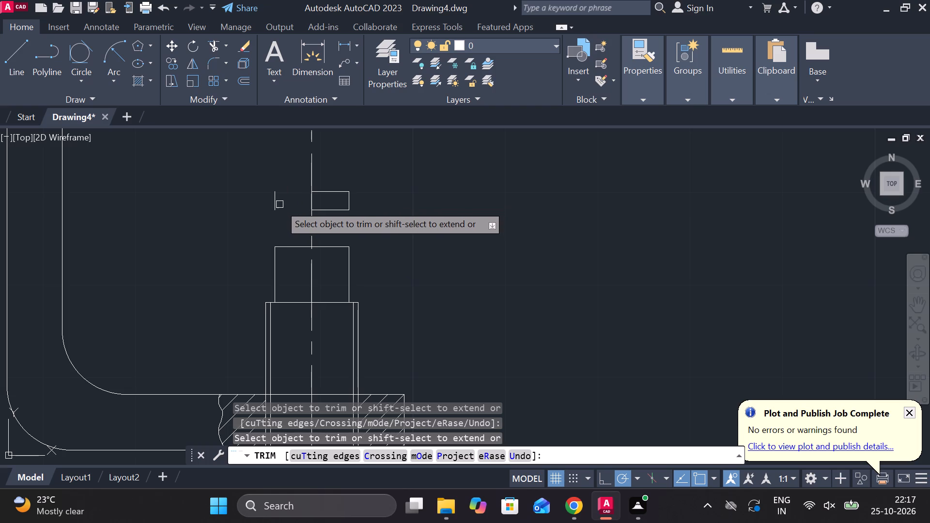
click(279, 204)
double_click(266, 202)
click(324, 194)
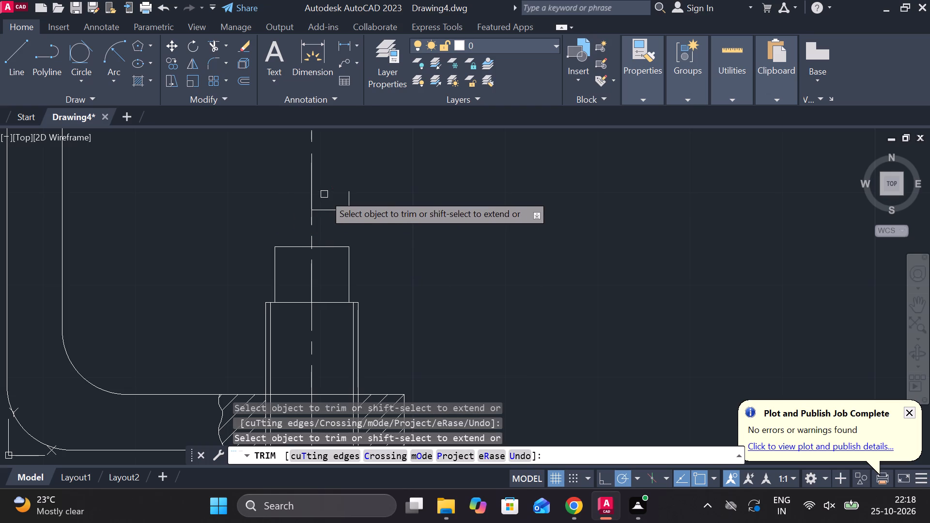
click(348, 198)
click(338, 211)
scroll(424, 231, down, 3)
scroll(492, 242, down, 3)
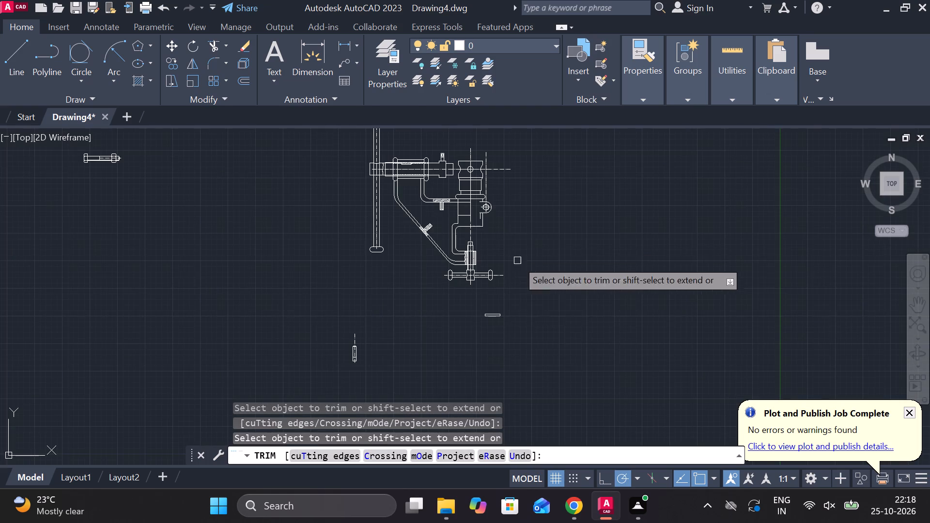
scroll(224, 290, down, 1)
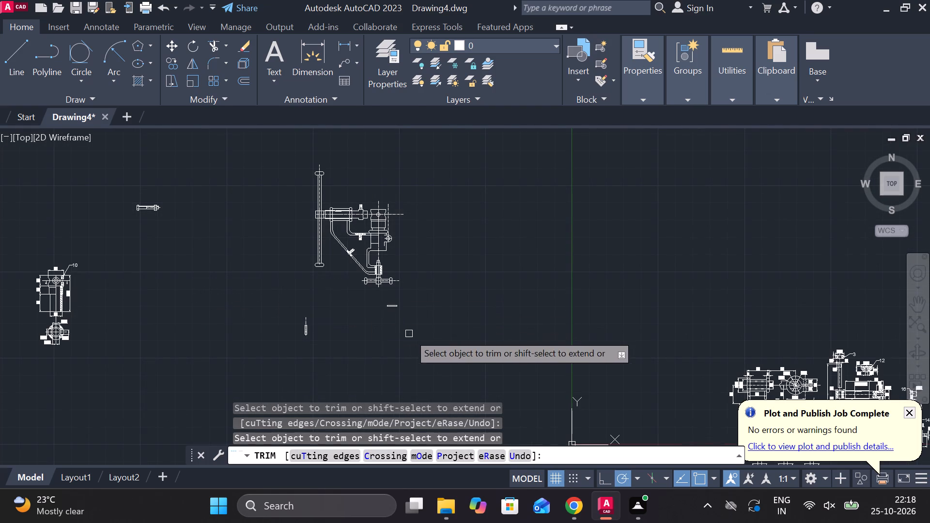
scroll(409, 334, down, 1)
middle_drag(417, 343, 388, 282)
scroll(450, 260, up, 2)
key(Escape)
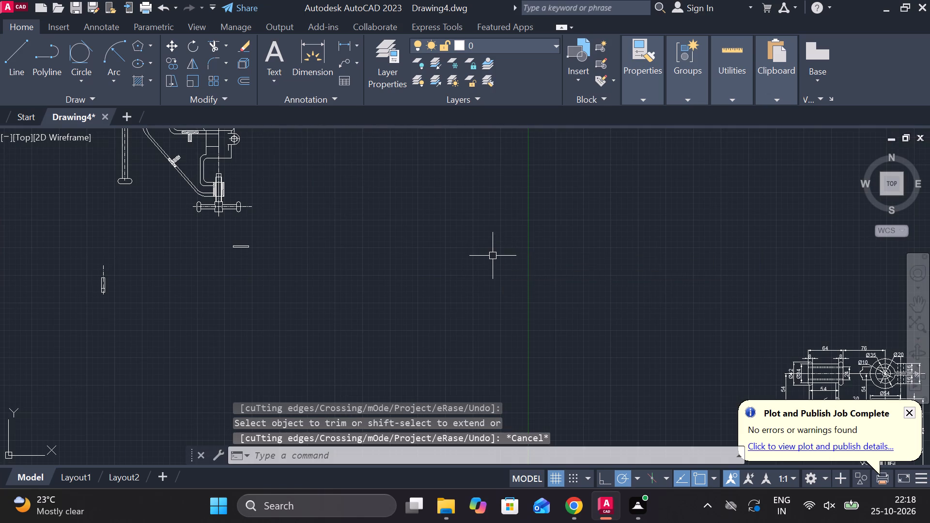
Copy part 12's outline, hatch, recess top line and small circle, without dimensions, to the empty space above part 1.
middle_drag(456, 262, 224, 236)
scroll(729, 290, up, 1)
middle_drag(446, 211, 308, 148)
scroll(760, 251, up, 2)
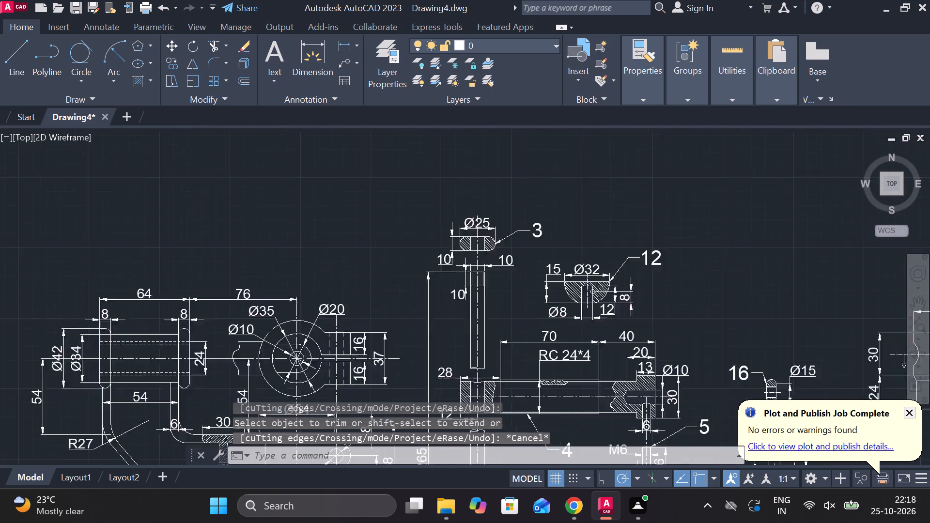
scroll(760, 251, up, 1)
middle_drag(547, 312, 558, 238)
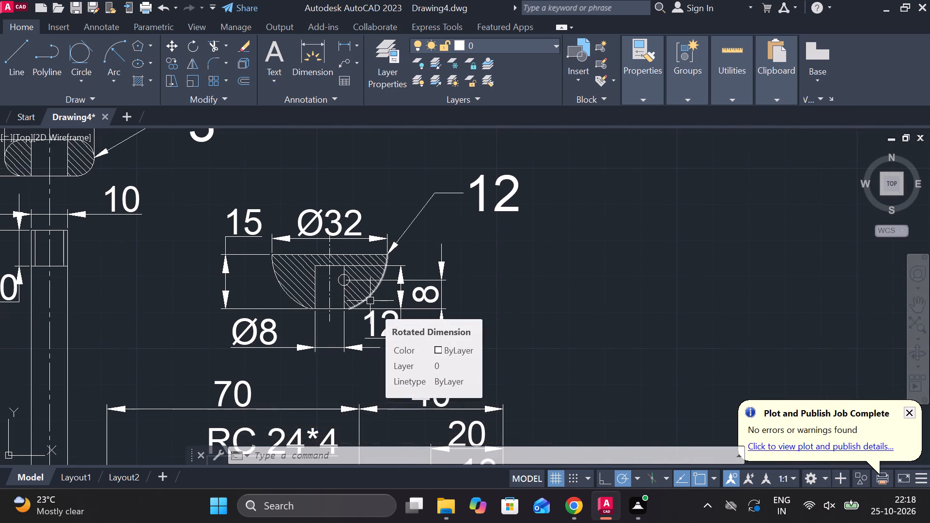
click(267, 249)
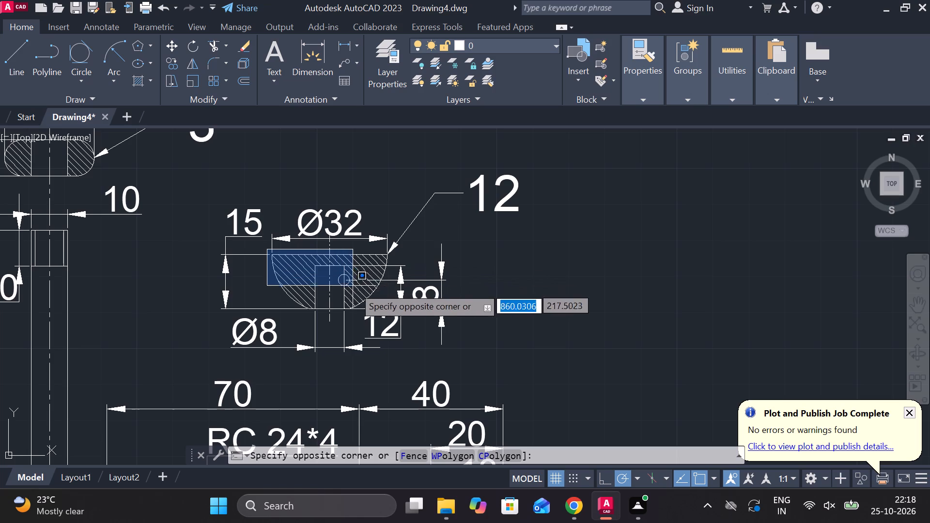
click(400, 305)
double_click(373, 296)
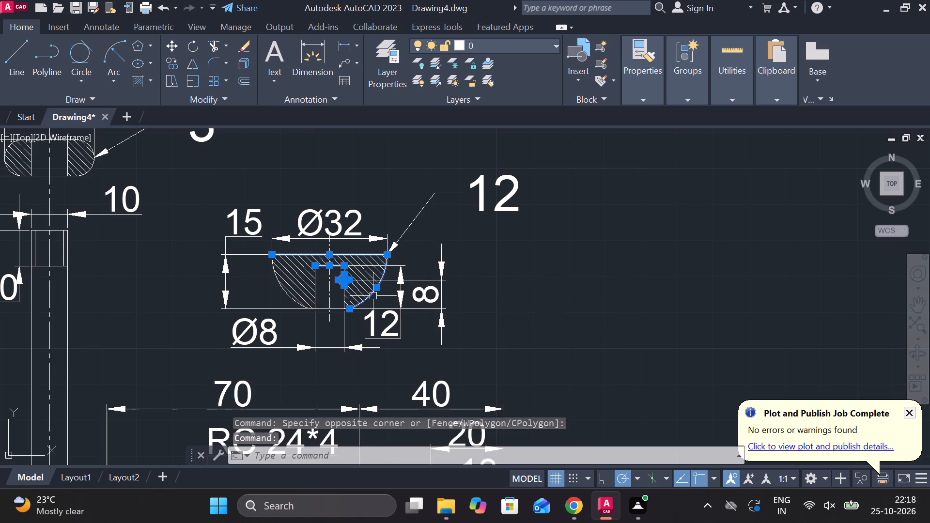
click(293, 296)
click(293, 279)
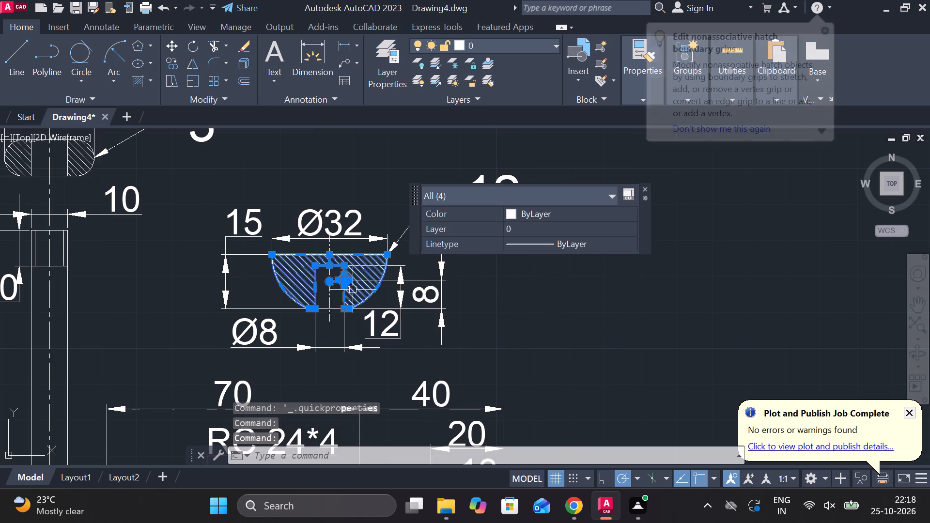
scroll(353, 295, up, 2)
scroll(356, 296, down, 1)
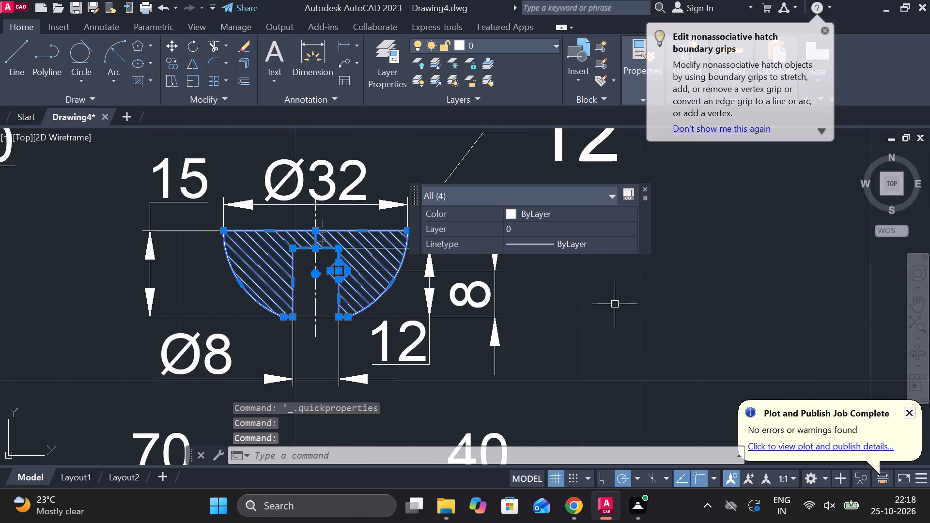
text(CO)
key(Return)
click(666, 308)
scroll(673, 299, down, 2)
middle_drag(304, 228, 394, 237)
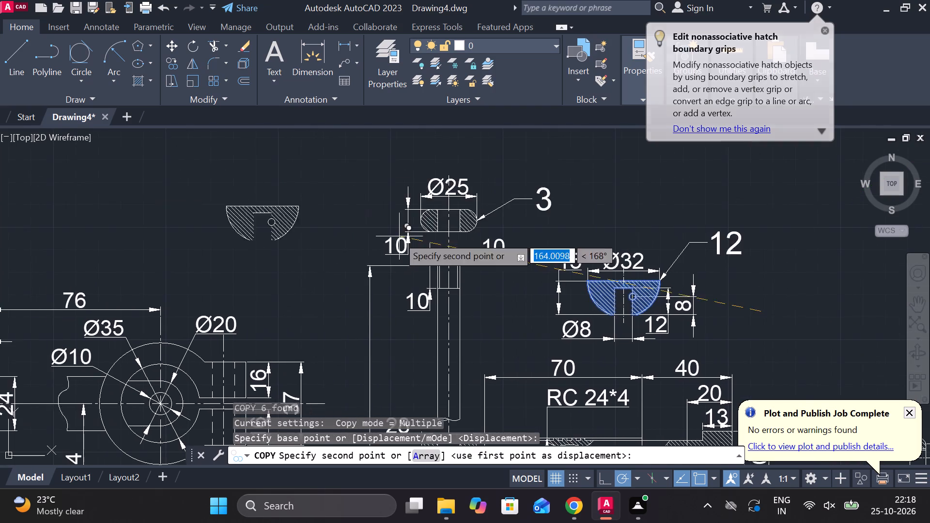
scroll(330, 235, down, 2)
click(279, 214)
scroll(279, 214, up, 2)
key(Escape)
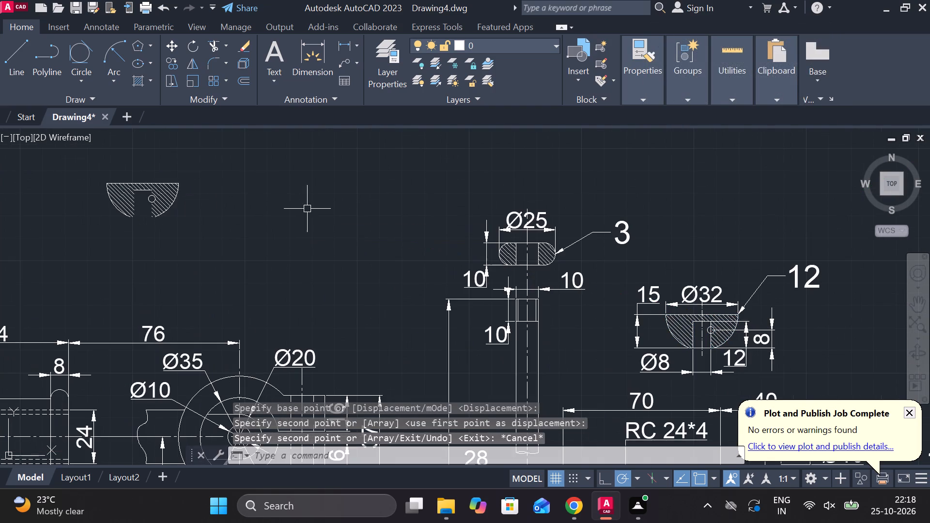
Draw a horizontal line about 11 mm long closing the copied profile's bottom between the two arc ends.
scroll(170, 208, up, 2)
middle_drag(207, 217, 397, 225)
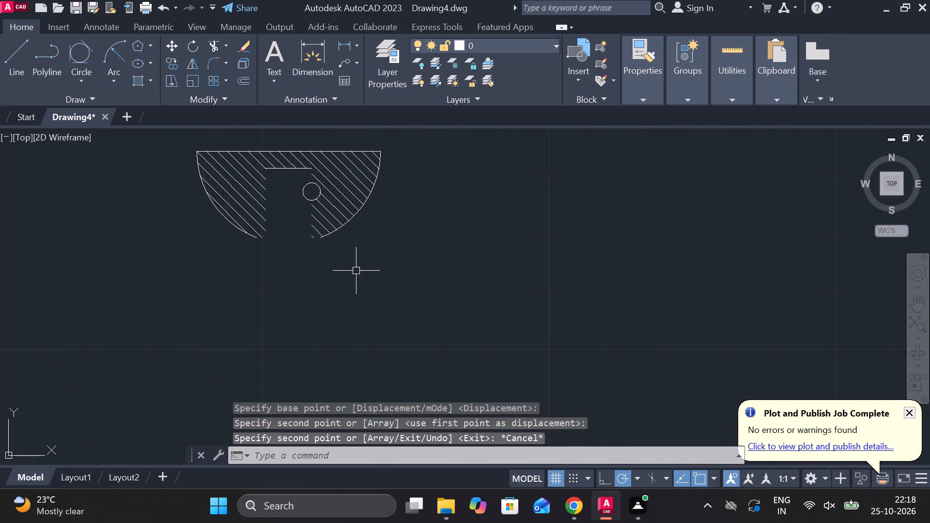
key(l)
key(Return)
click(264, 245)
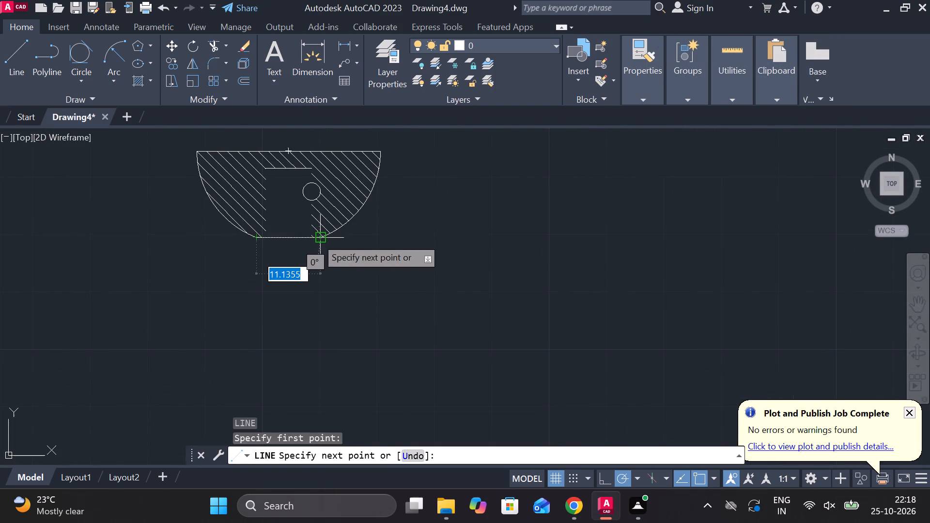
click(316, 238)
key(Escape)
Erase the hatch, small circle and recess top line inside the copied part 12 profile, keeping the outer outline.
click(349, 185)
text(E)
key(space)
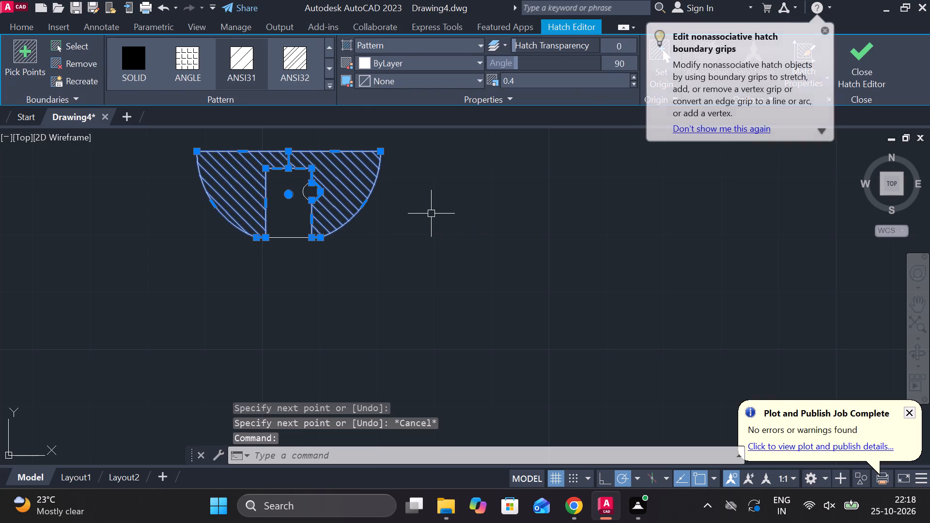
drag(340, 202, 308, 193)
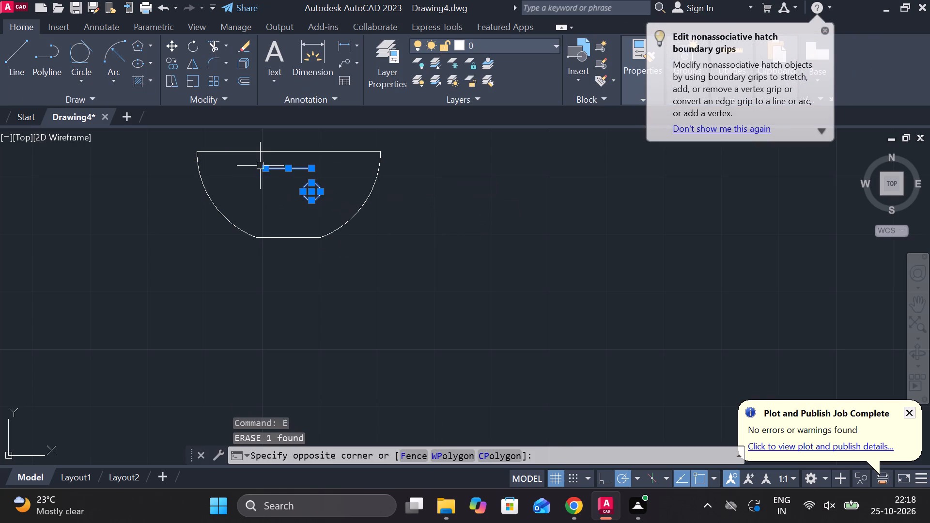
click(260, 166)
text(E)
key(space)
Move the plain part 12 outline by its bottom-edge midpoint onto the midpoint of the screw neck's top edge in the assembly.
scroll(418, 232, down, 2)
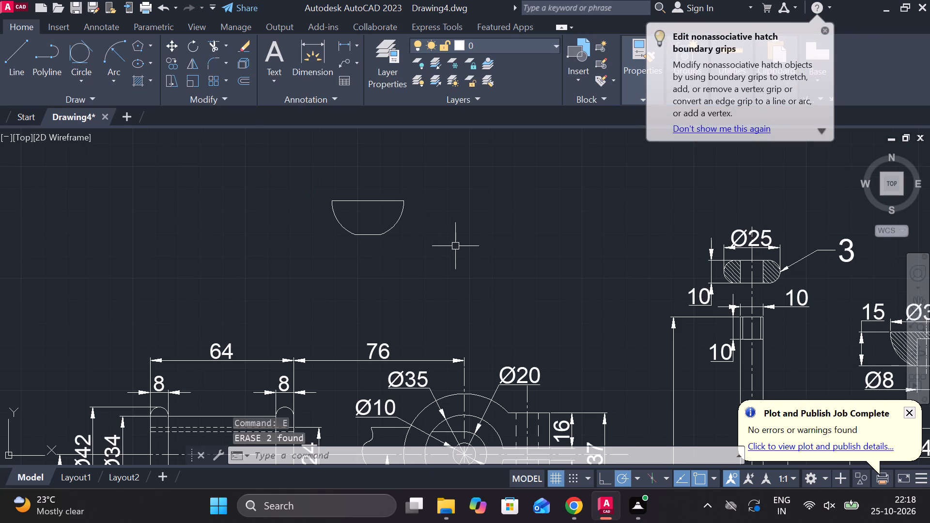
drag(260, 172, 285, 174)
click(477, 268)
key(m)
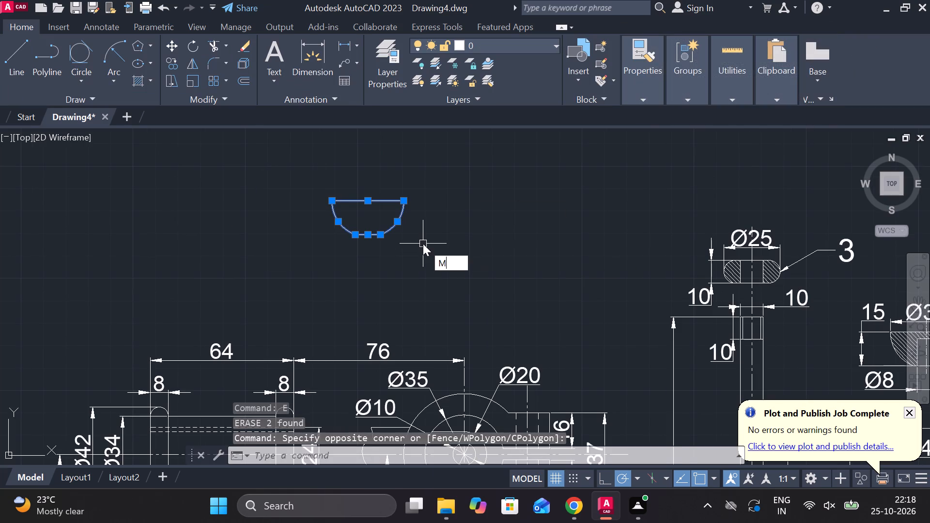
key(Return)
click(368, 237)
scroll(368, 237, down, 3)
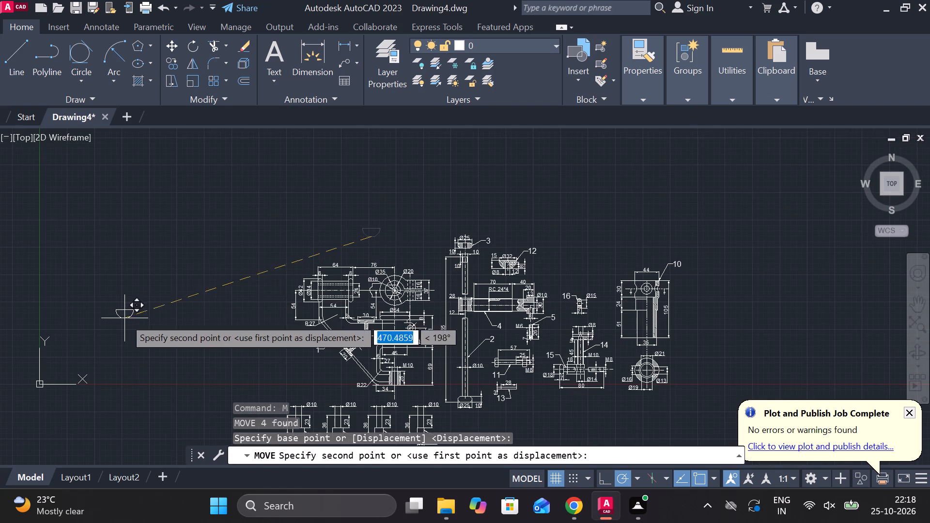
middle_drag(134, 278, 584, 205)
scroll(525, 211, down, 1)
middle_drag(350, 190, 368, 249)
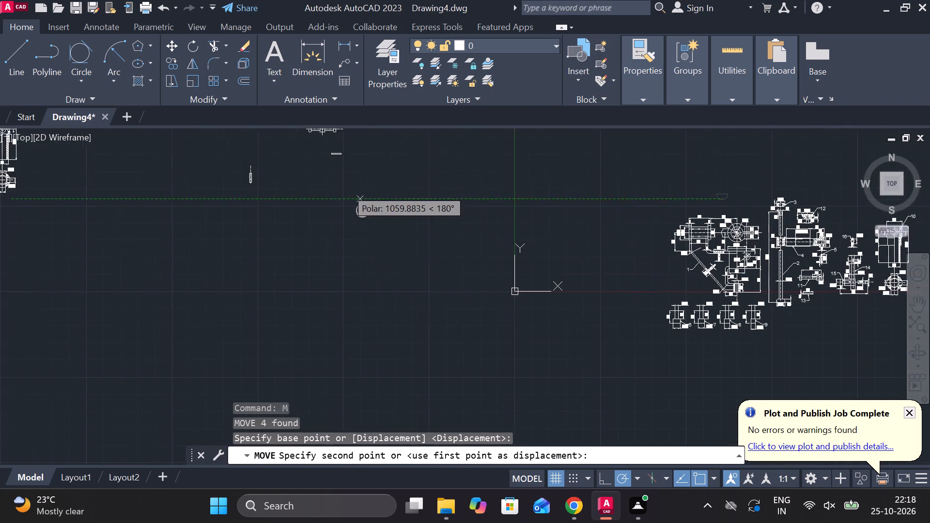
middle_drag(368, 249, 402, 401)
scroll(336, 263, up, 2)
scroll(379, 216, up, 4)
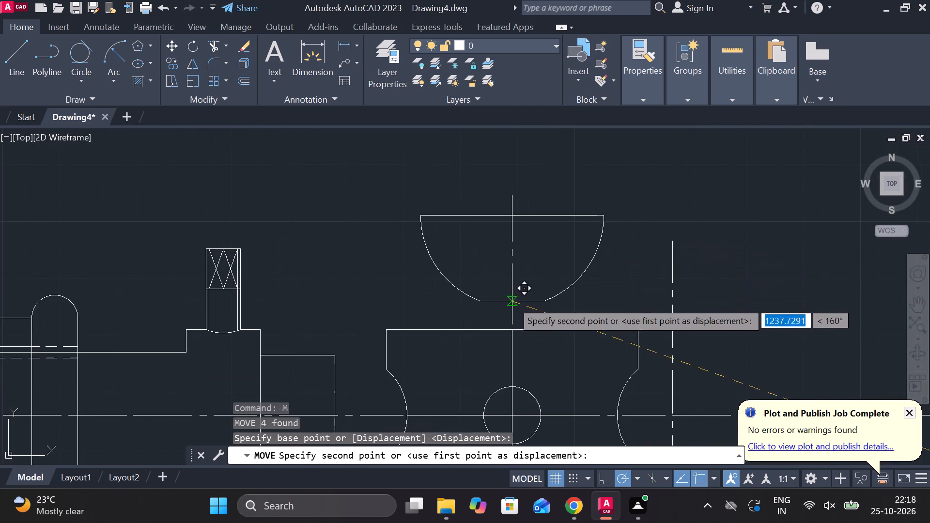
scroll(507, 297, down, 2)
middle_drag(509, 348, 474, 244)
middle_drag(444, 392, 417, 227)
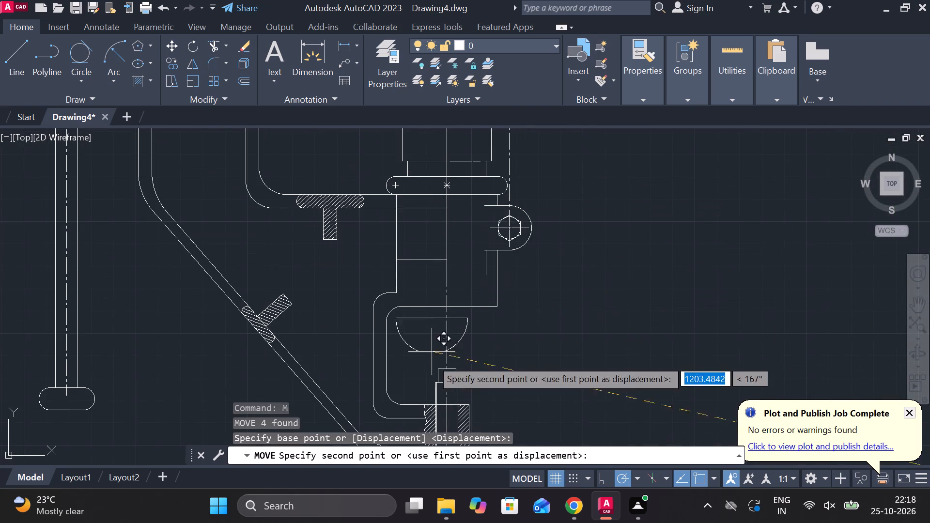
middle_drag(433, 366, 412, 287)
scroll(418, 276, up, 2)
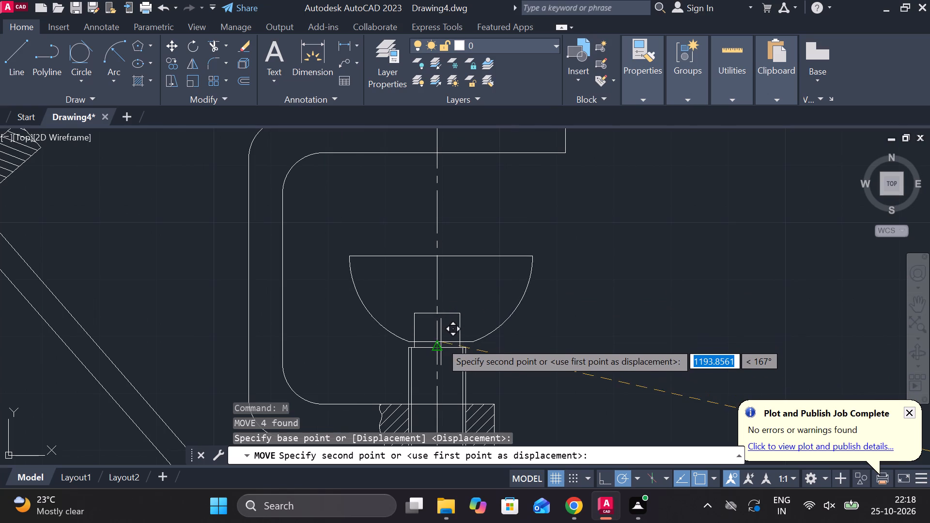
click(438, 311)
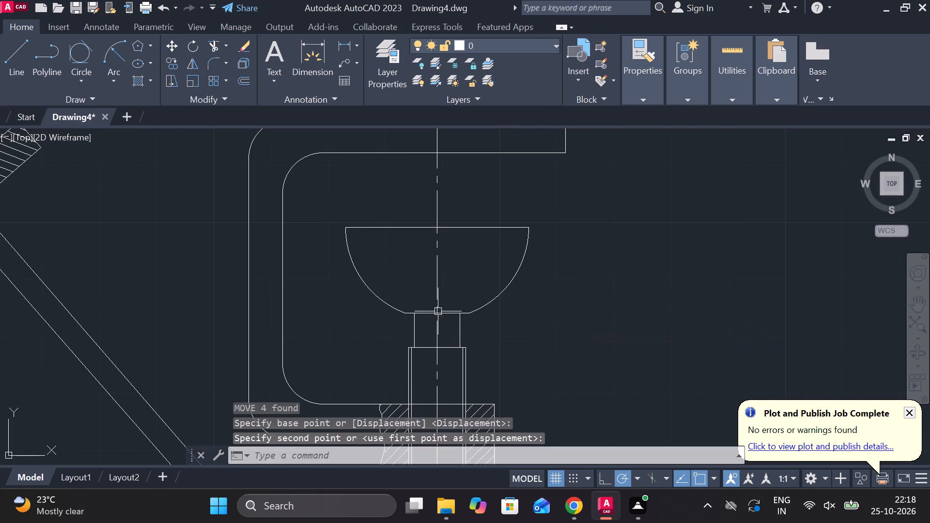
Erase the short stray vertical line below the rounded lug with the hexagonal bolt head.
scroll(525, 322, down, 2)
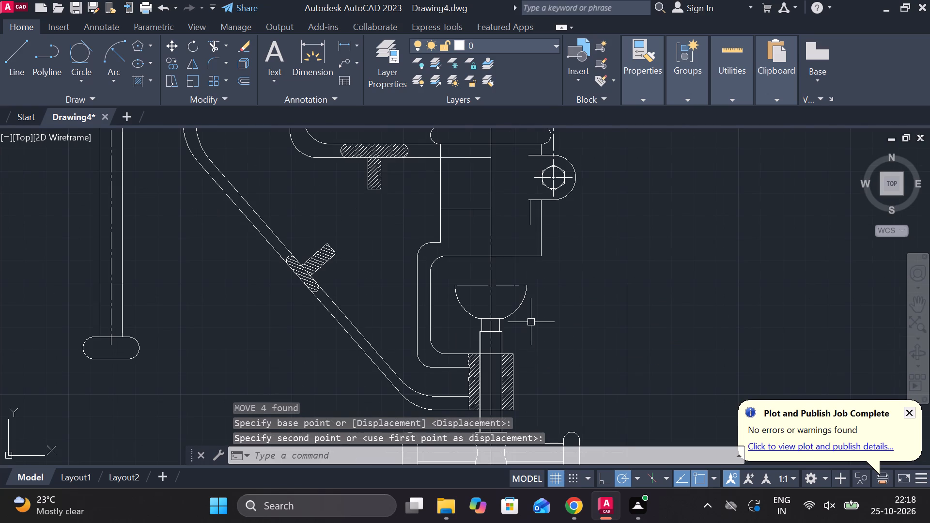
scroll(546, 330, down, 1)
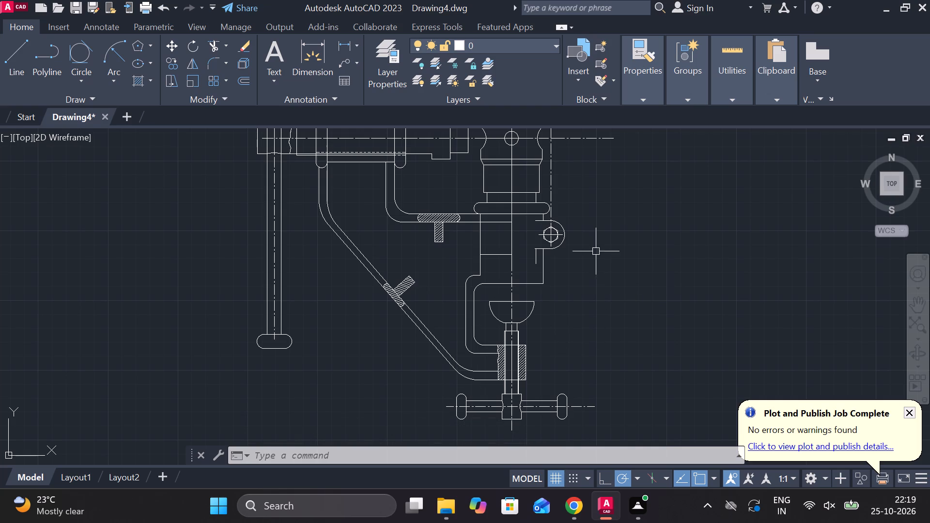
scroll(588, 245, up, 2)
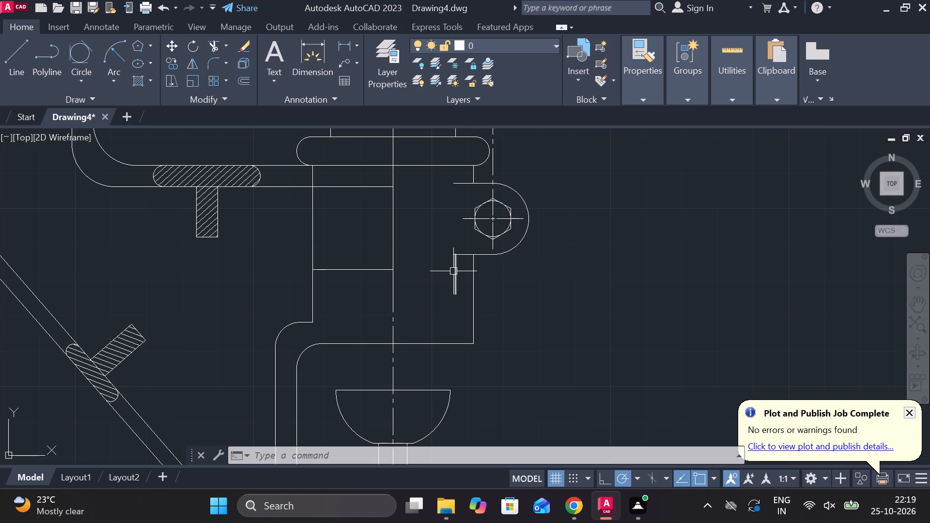
click(454, 271)
text(E)
key(space)
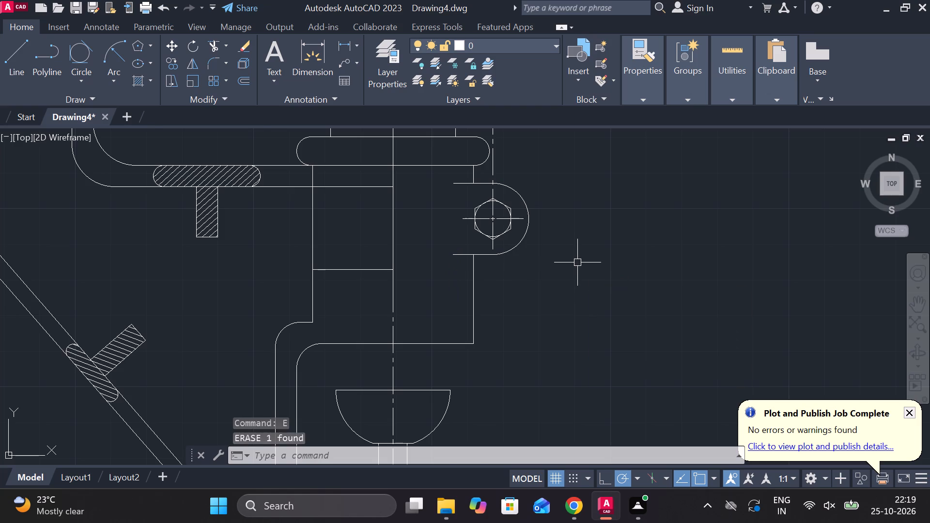
Look over the loose part copies around the assembly and the dimensioned parts sheet for pieces still to place.
scroll(577, 262, down, 5)
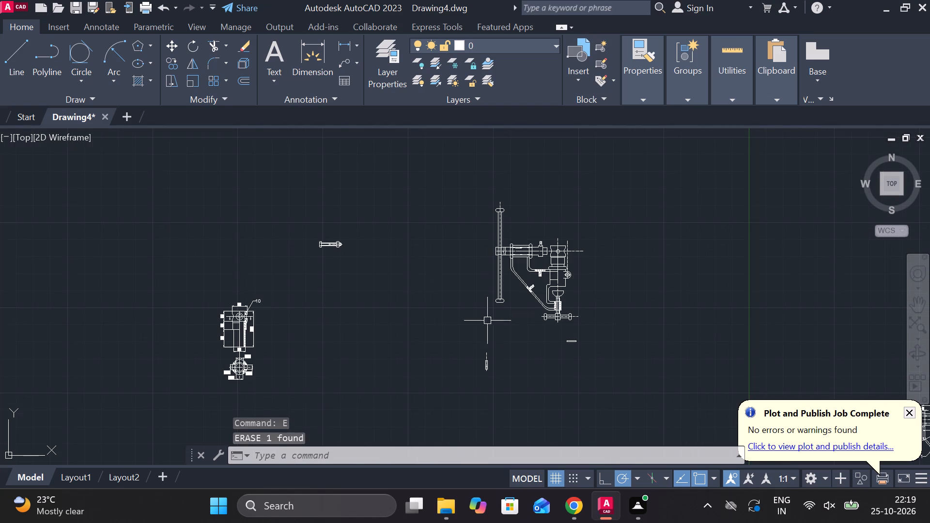
scroll(277, 350, up, 2)
middle_drag(246, 358, 298, 263)
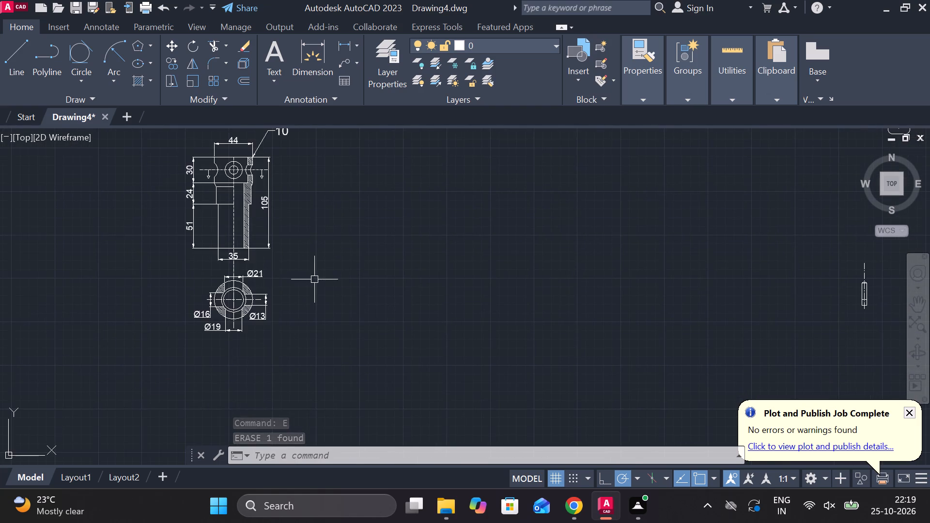
scroll(310, 312, down, 2)
scroll(449, 302, down, 3)
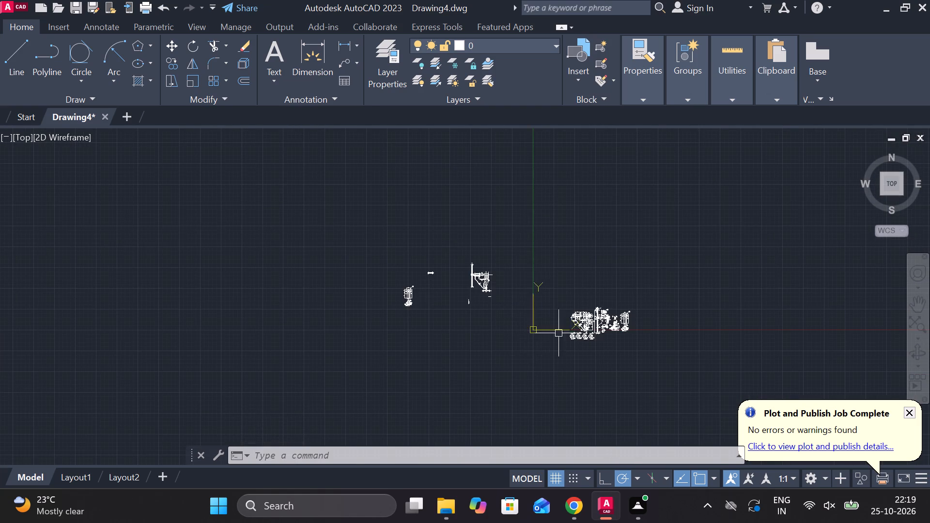
scroll(564, 322, up, 1)
scroll(727, 349, up, 3)
scroll(566, 334, up, 2)
scroll(566, 334, down, 3)
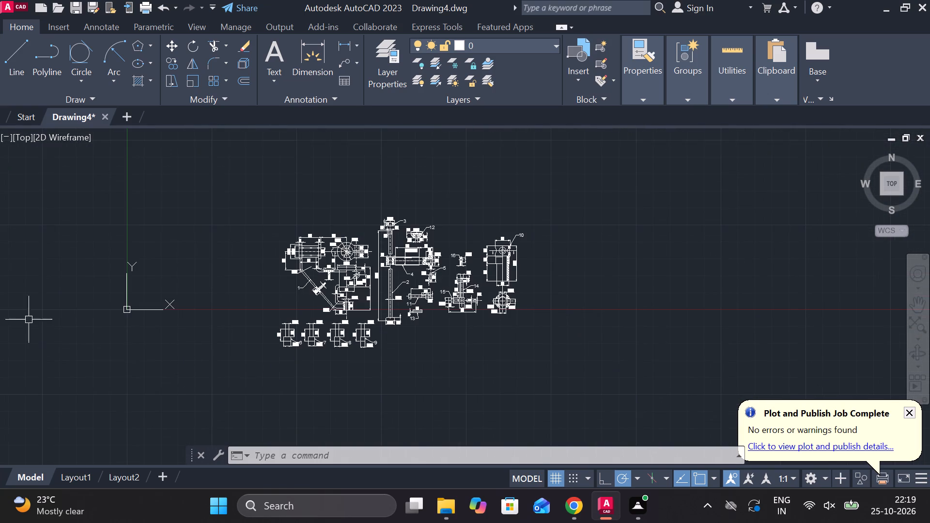
middle_drag(41, 318, 323, 353)
middle_drag(121, 278, 183, 317)
scroll(201, 265, up, 2)
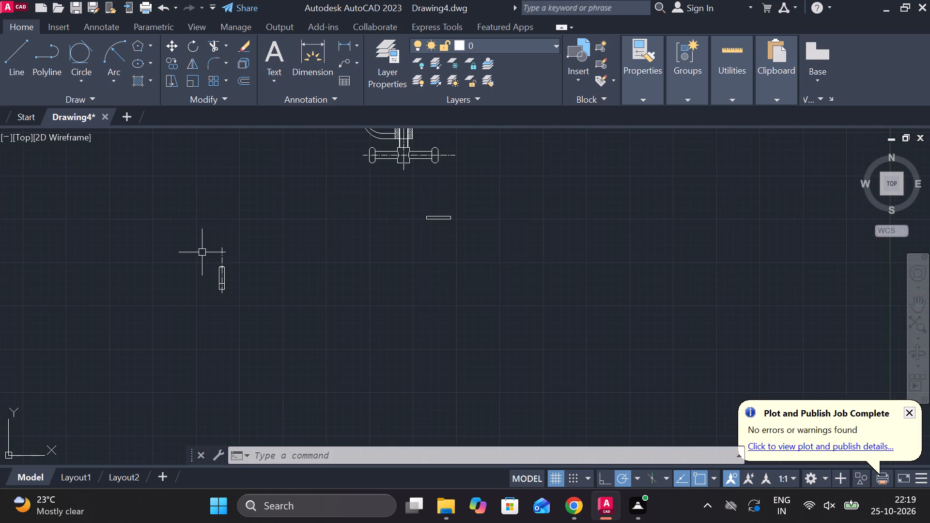
middle_drag(221, 296, 417, 327)
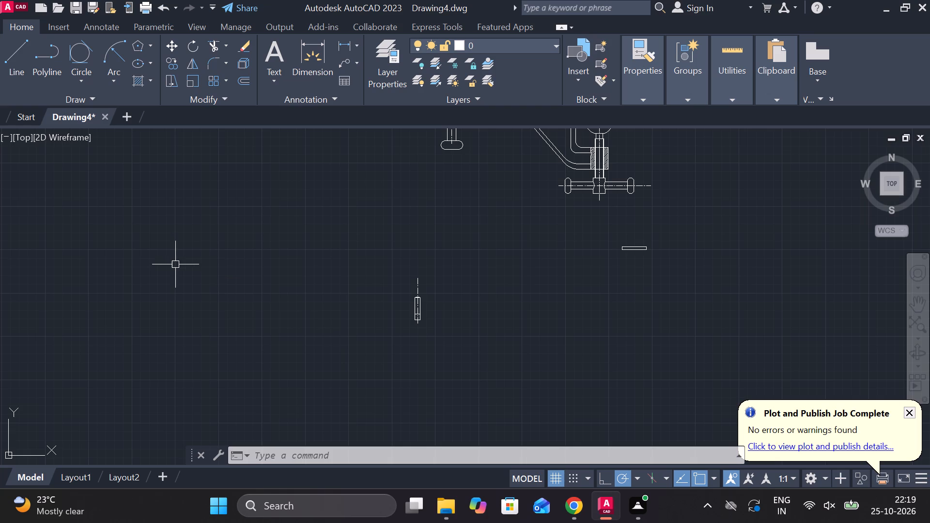
Erase the loose vertical pin, the thin rectangle below the assembly and the dimensioned part 10 copy beside it.
scroll(153, 270, down, 1)
drag(354, 315, 318, 280)
click(271, 254)
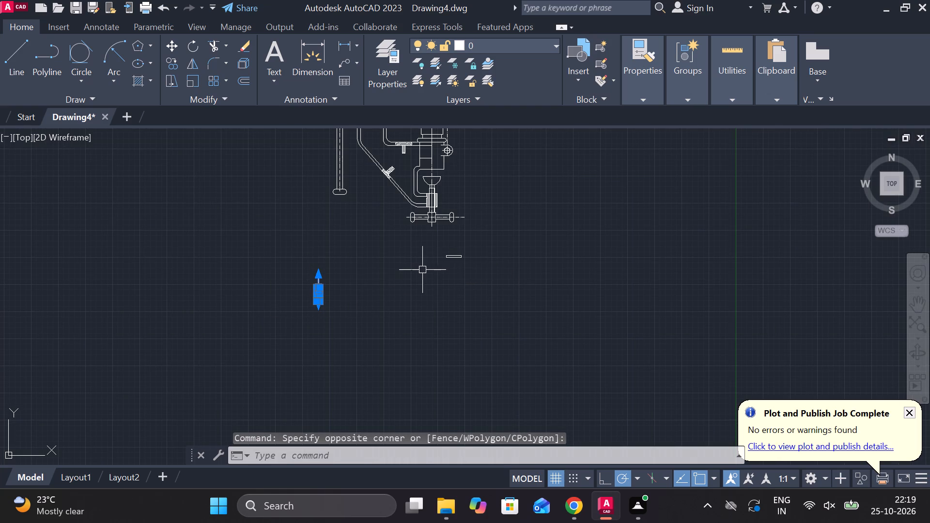
drag(484, 268, 473, 261)
click(421, 253)
scroll(0, 308, down, 3)
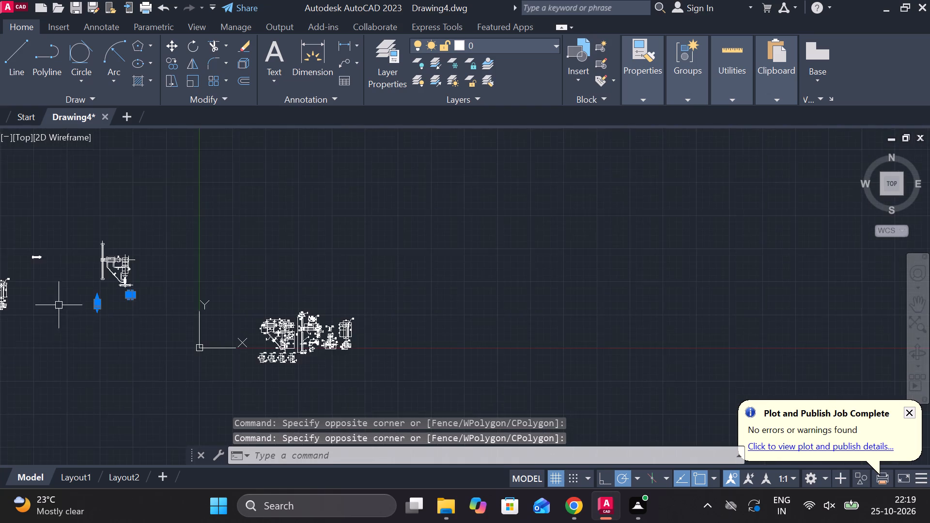
middle_drag(44, 316, 124, 324)
drag(4, 245, 42, 286)
click(107, 338)
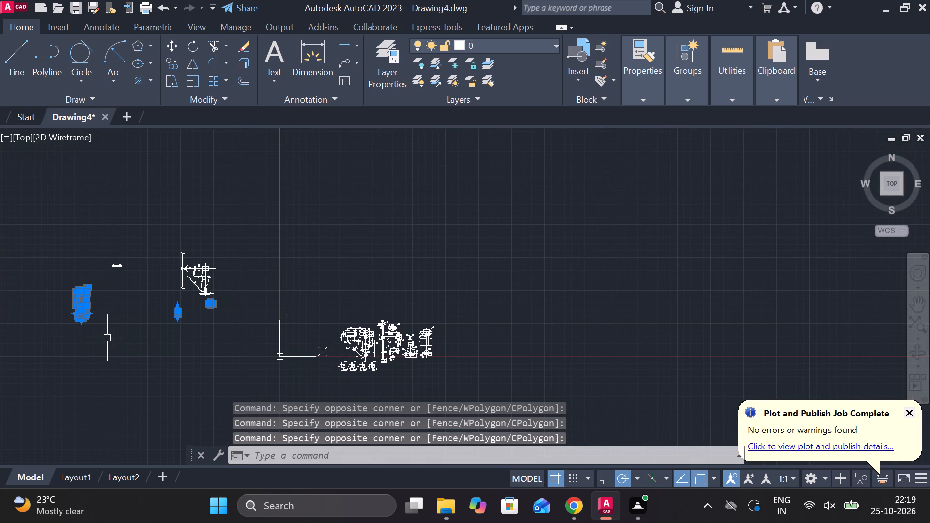
text(E)
key(space)
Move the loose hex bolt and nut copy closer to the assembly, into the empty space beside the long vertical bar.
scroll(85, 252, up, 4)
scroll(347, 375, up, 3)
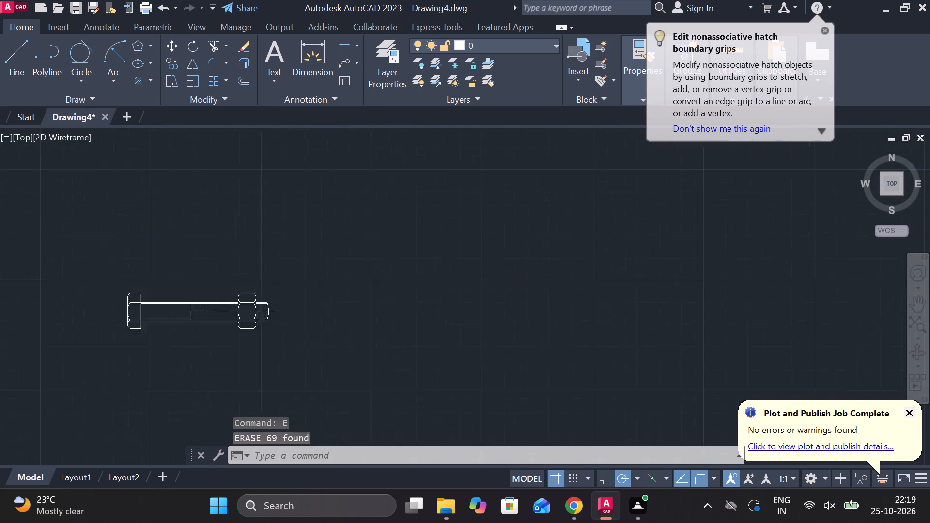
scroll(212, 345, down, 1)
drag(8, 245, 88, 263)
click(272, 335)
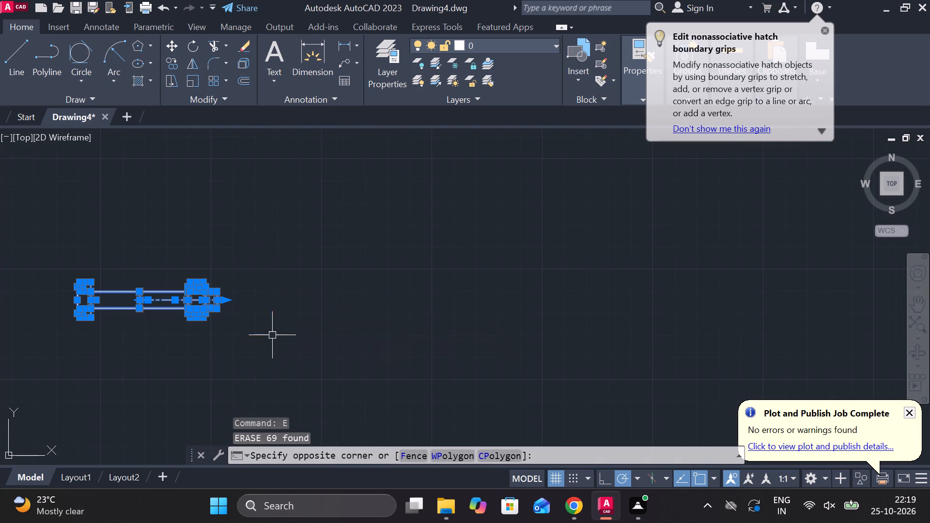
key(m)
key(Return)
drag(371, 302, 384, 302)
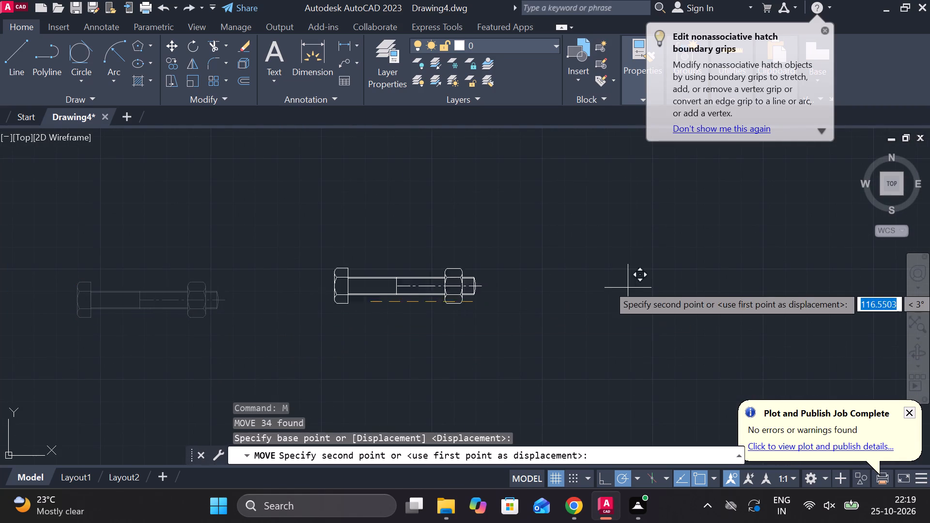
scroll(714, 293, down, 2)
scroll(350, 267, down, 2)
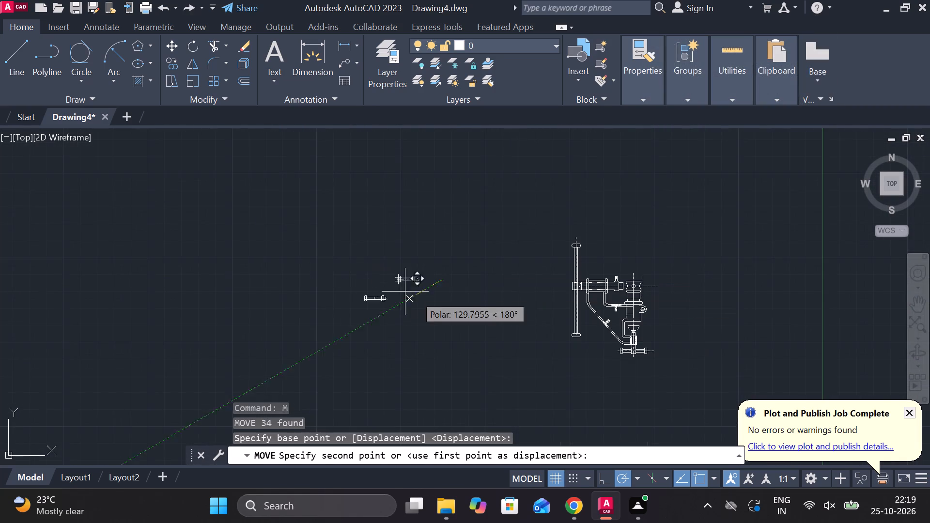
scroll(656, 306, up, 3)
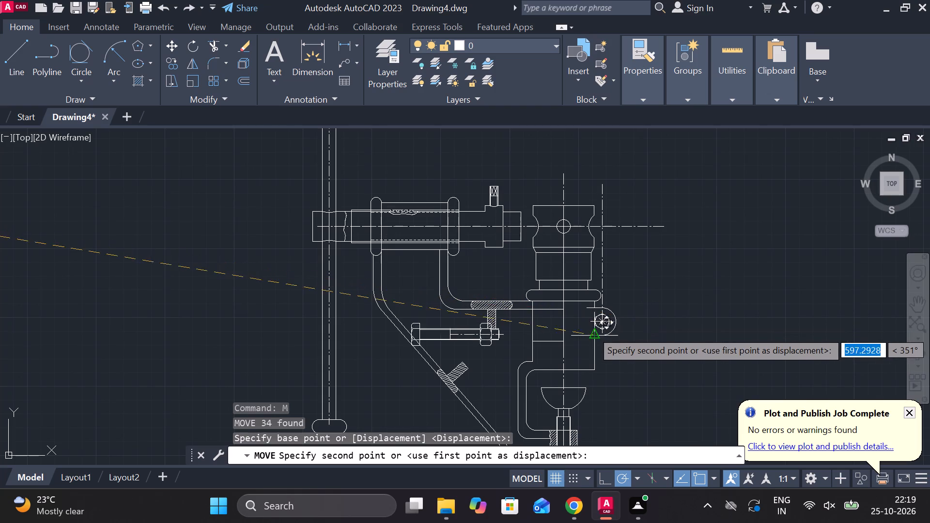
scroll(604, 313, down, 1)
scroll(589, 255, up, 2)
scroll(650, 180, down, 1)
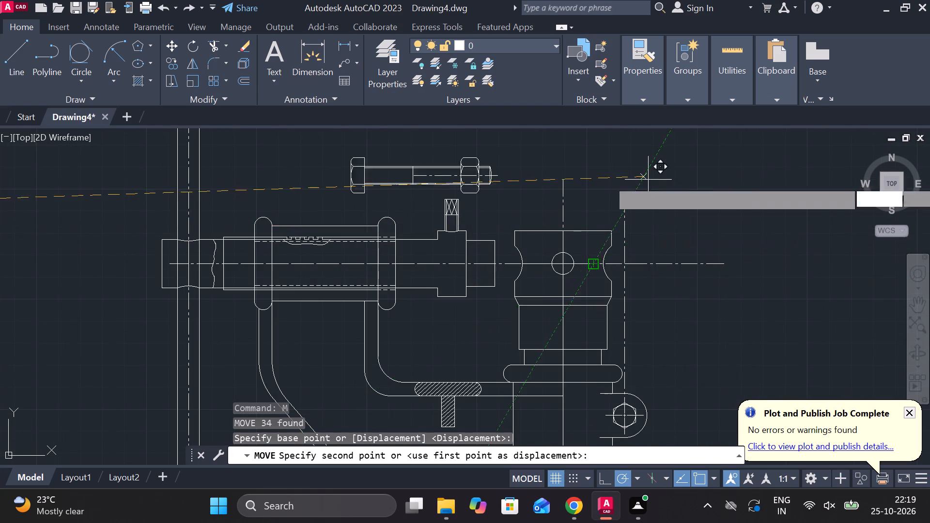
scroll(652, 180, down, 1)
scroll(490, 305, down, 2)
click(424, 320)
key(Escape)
Erase the loose hex bolt and nut copy beside the assembly.
drag(411, 342, 396, 332)
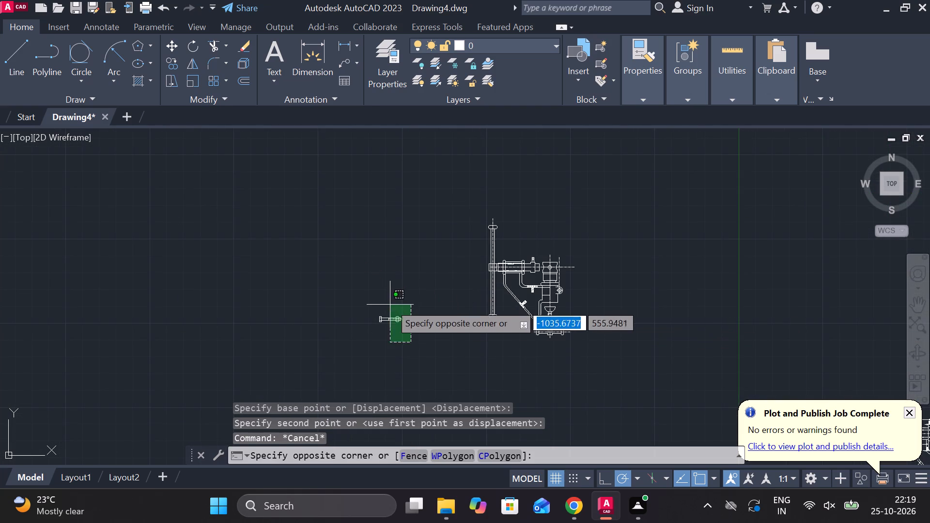
click(343, 261)
text(E)
key(space)
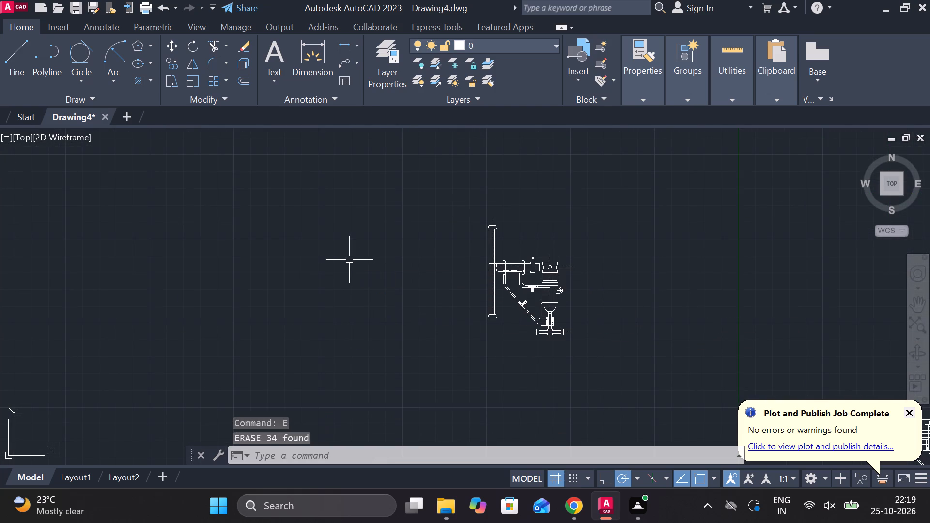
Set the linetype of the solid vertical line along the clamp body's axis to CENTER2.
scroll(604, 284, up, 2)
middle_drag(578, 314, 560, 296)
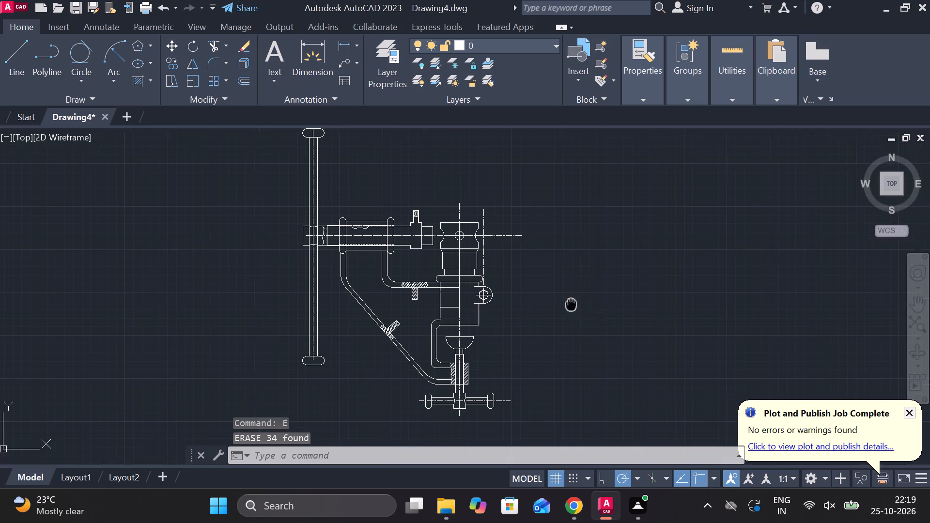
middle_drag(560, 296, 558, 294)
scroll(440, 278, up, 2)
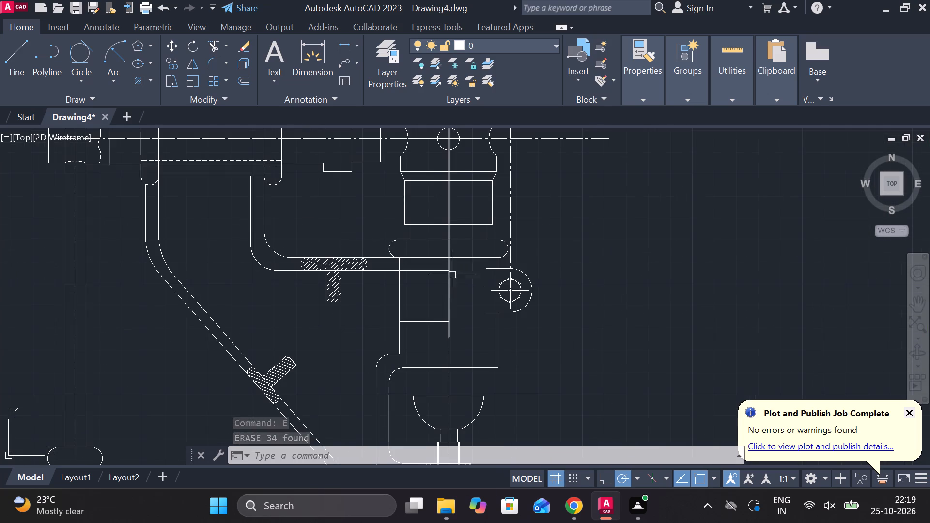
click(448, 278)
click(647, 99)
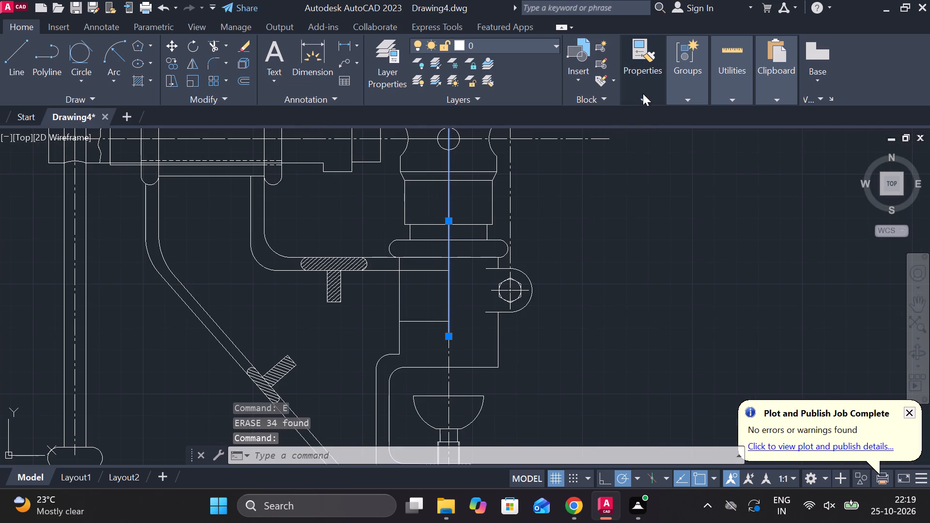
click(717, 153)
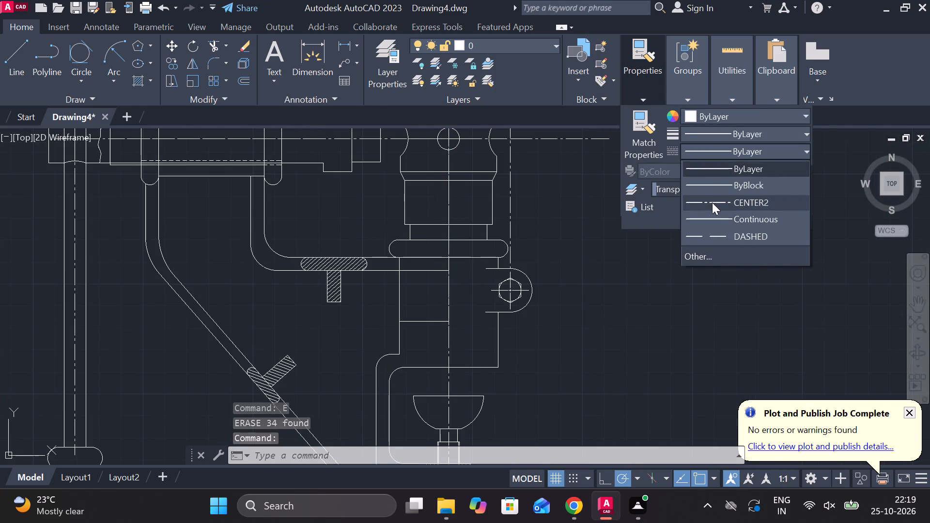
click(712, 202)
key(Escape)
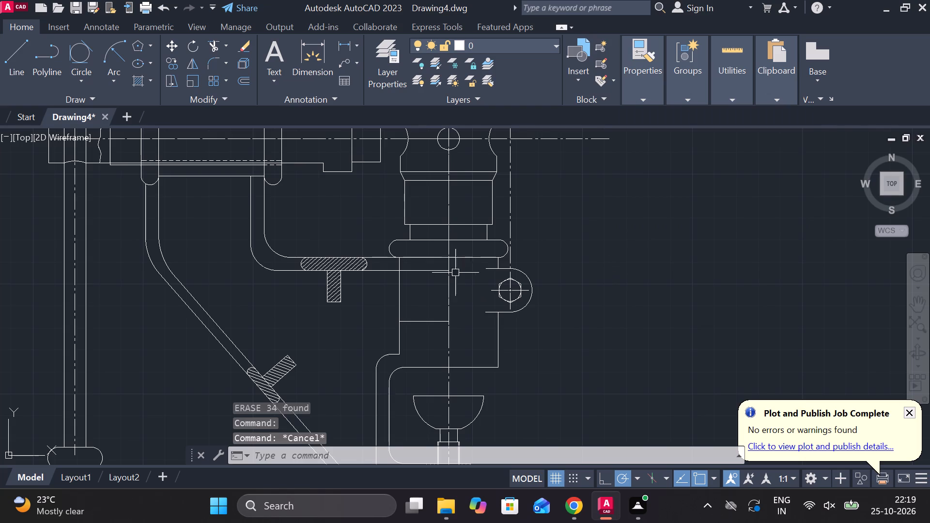
Erase the extra vertical line that overlaps the clamp body's centre line.
click(447, 278)
key(e)
key(space)
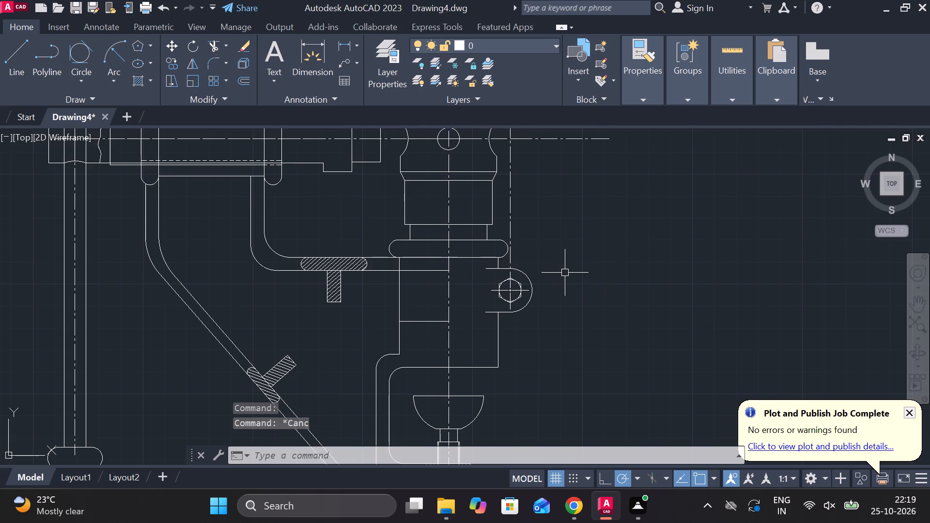
Erase the short horizontal line between the clamp body's left edge and its centre line, below the bracket arm.
scroll(542, 227, down, 1)
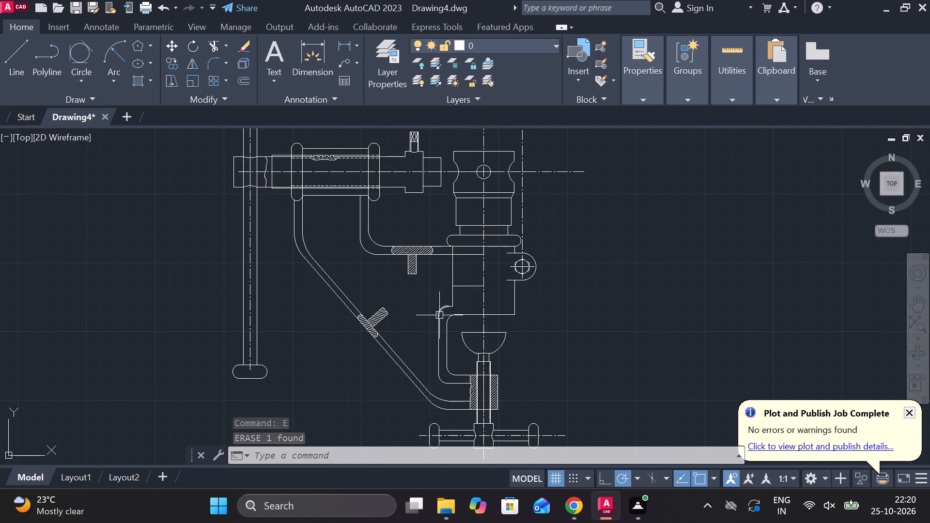
scroll(439, 315, up, 1)
click(481, 271)
text(E)
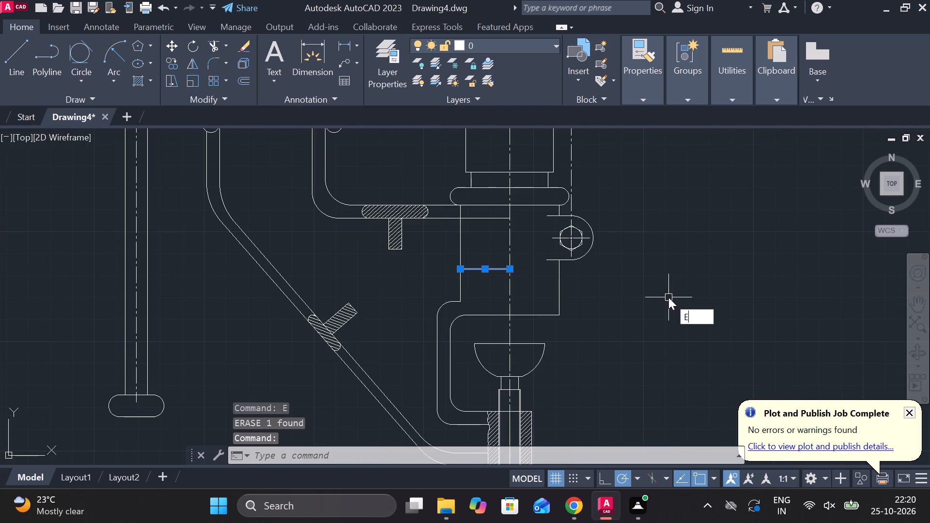
key(space)
Examine the assembly around the clamp body and the rounded part 12 for details still missing or left over.
scroll(668, 297, down, 2)
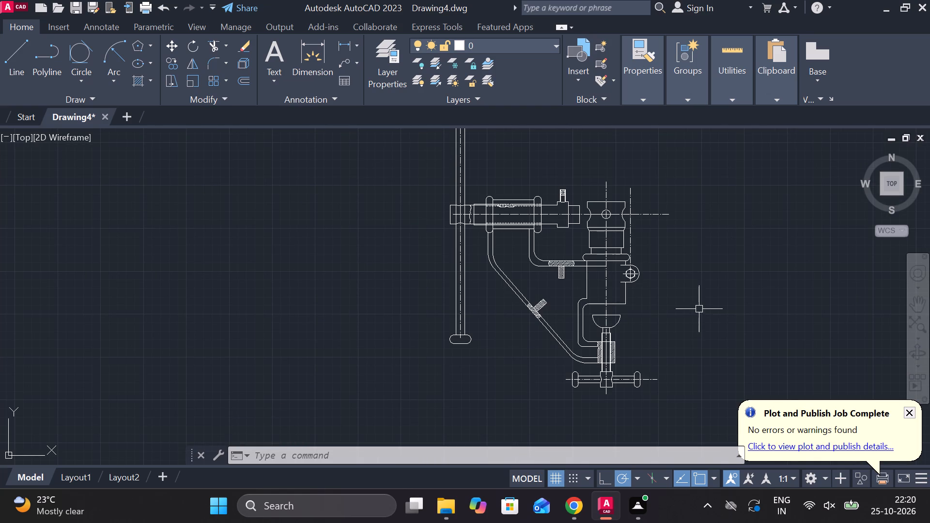
scroll(697, 303, up, 2)
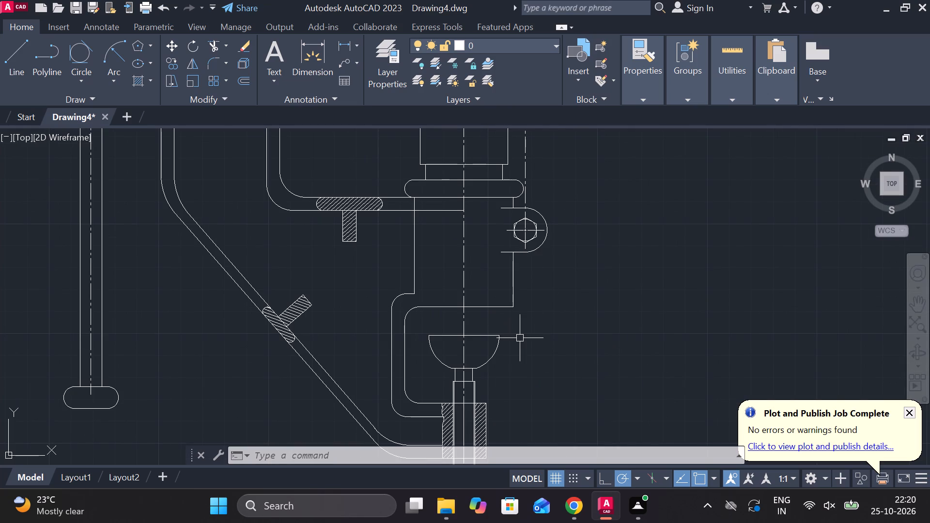
scroll(505, 341, down, 2)
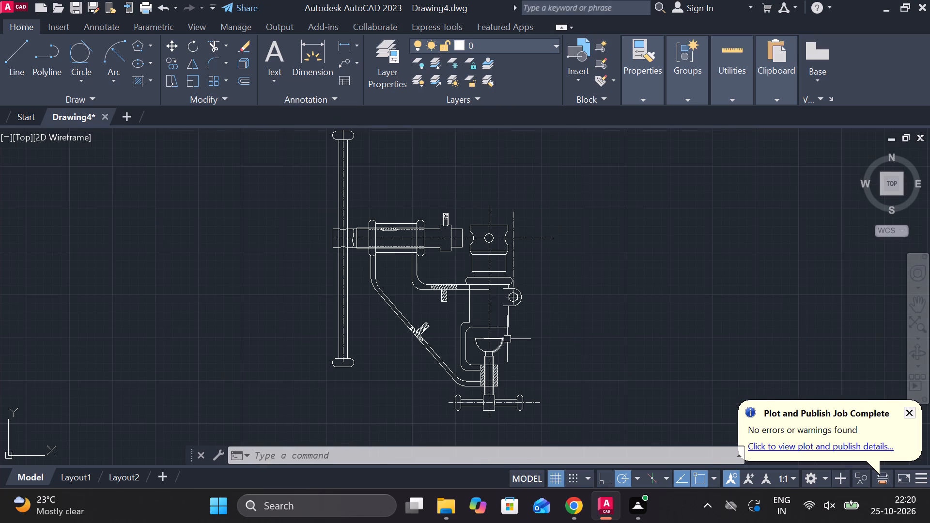
scroll(549, 352, up, 2)
scroll(454, 343, up, 2)
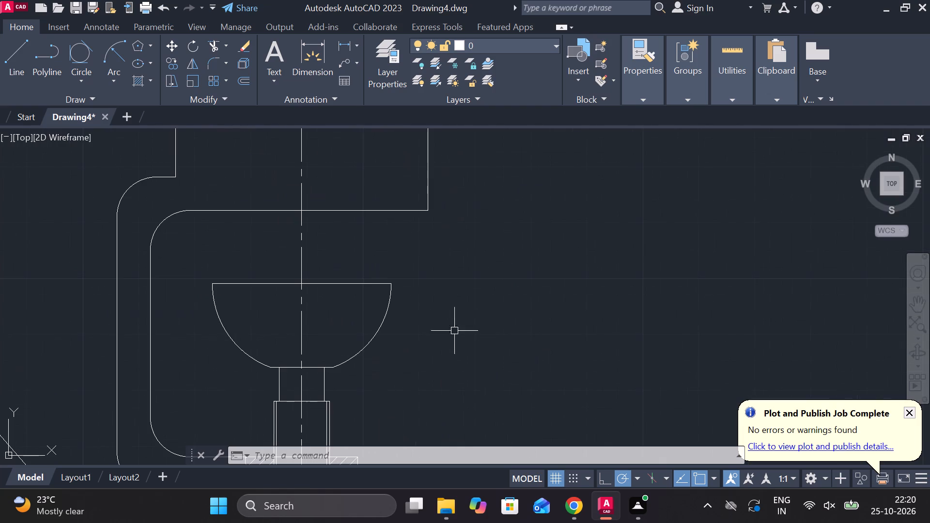
scroll(541, 295, down, 4)
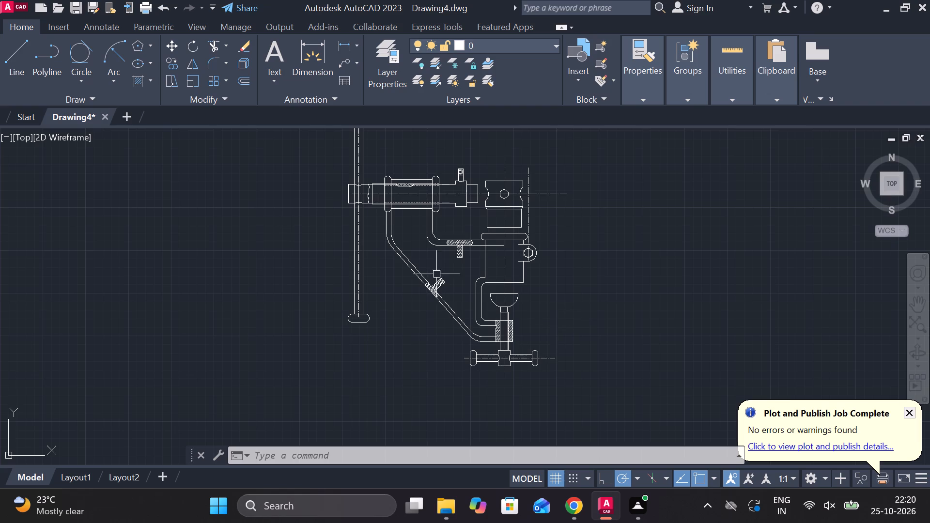
scroll(396, 260, down, 2)
Offset the short bottom edge of the rounded part 12 upward by 8 units.
scroll(450, 291, up, 3)
scroll(399, 253, up, 2)
middle_drag(432, 235, 434, 288)
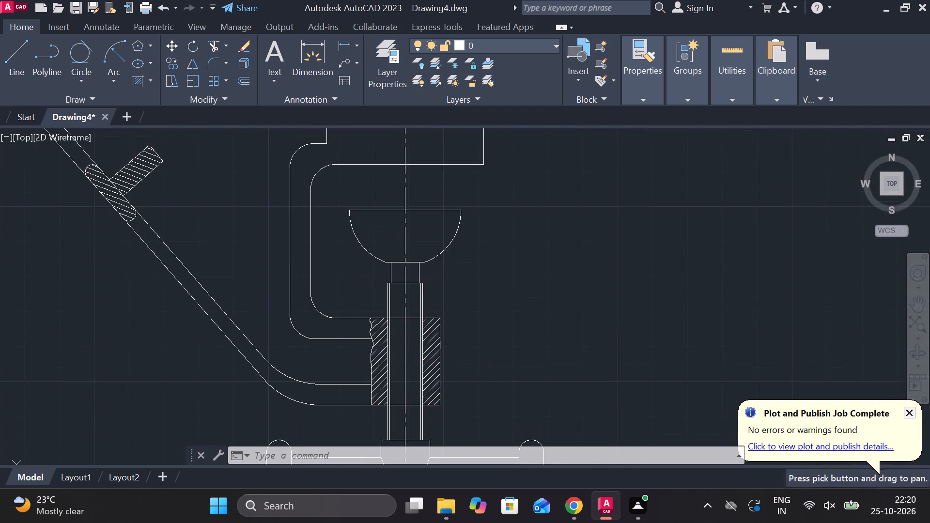
scroll(474, 216, up, 2)
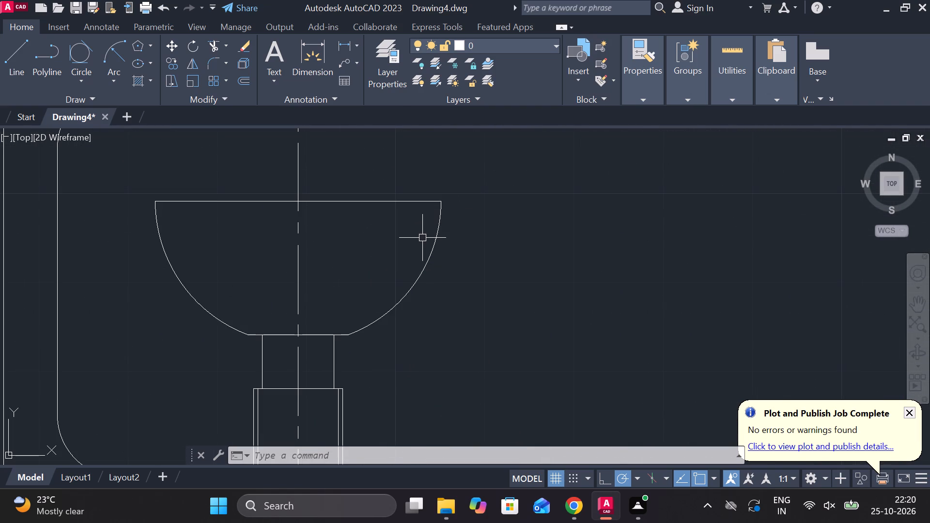
middle_drag(386, 323, 447, 312)
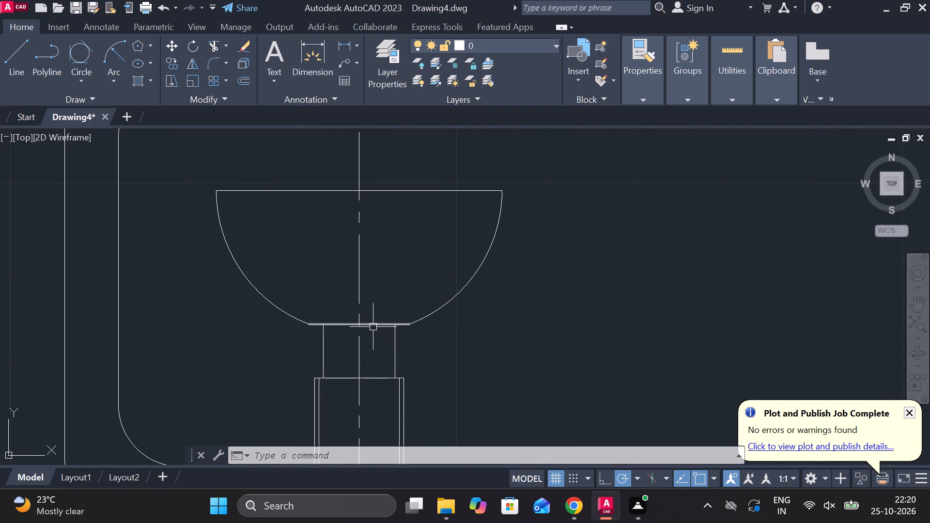
click(373, 326)
key(o)
key(Return)
key(Return)
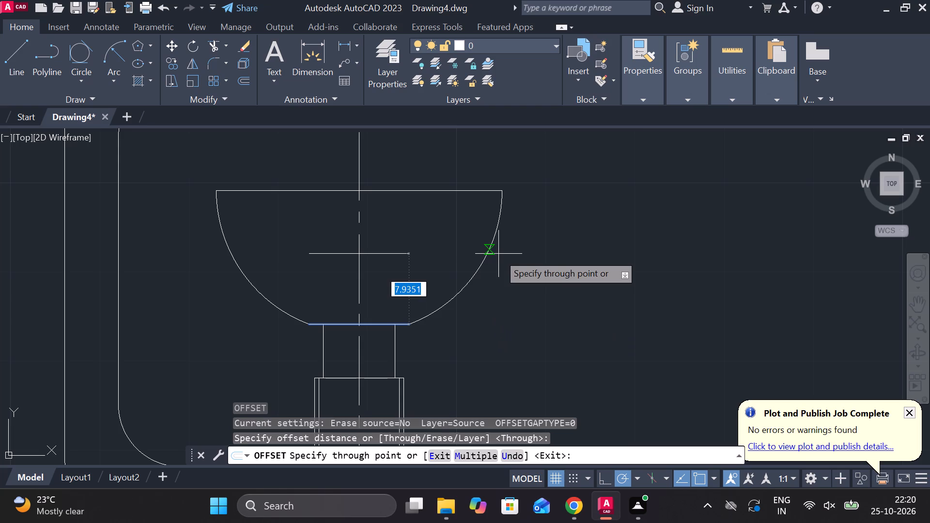
key(8)
key(Return)
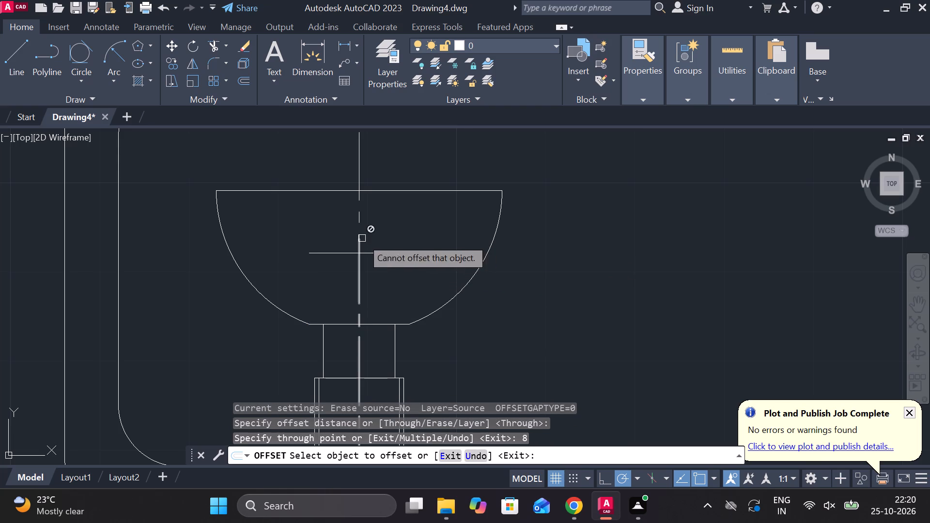
key(Escape)
Stretch the right end of the offset line horizontally beyond part 12's curved outline.
click(383, 255)
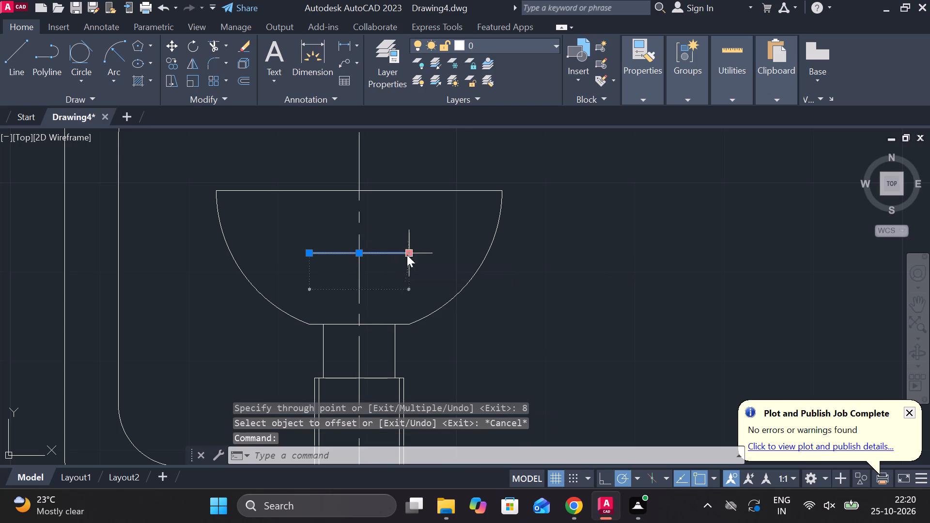
double_click(407, 255)
click(528, 248)
key(Escape)
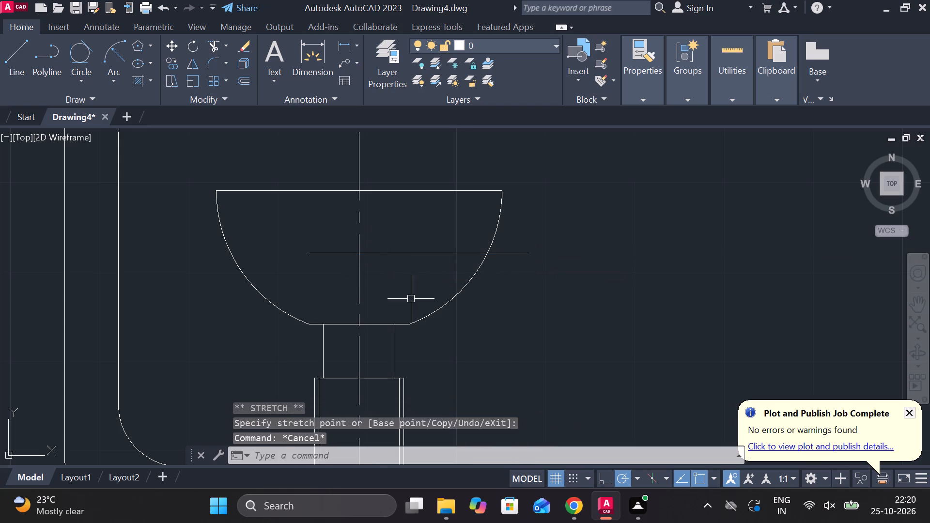
Draw a vertical construction line from the screw neck's top-right corner up past the offset line inside part 12.
key(l)
key(Return)
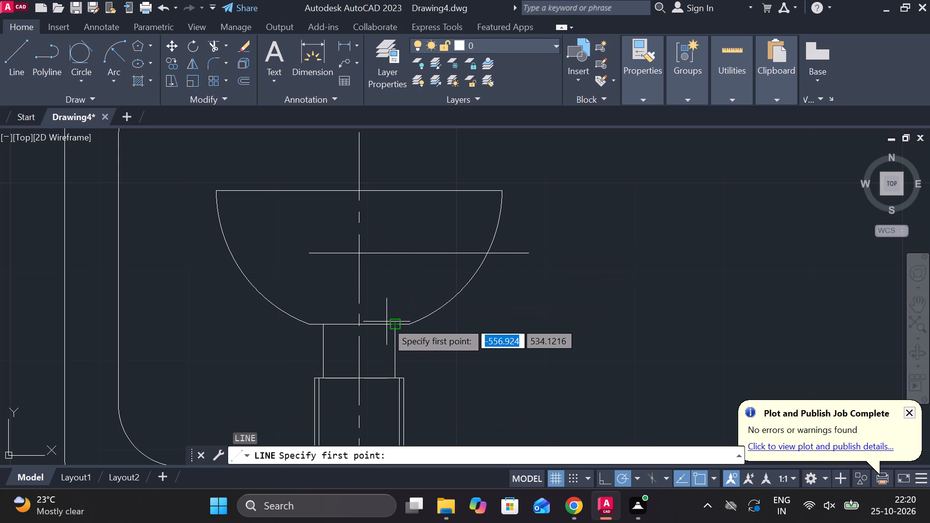
click(396, 324)
click(400, 238)
key(Escape)
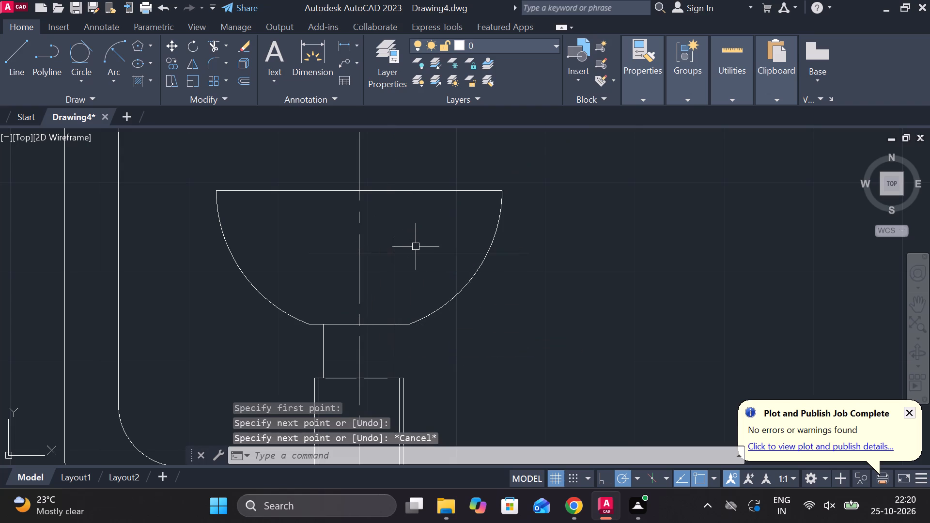
Draw a circle of diameter 3 centred where the two construction lines cross inside part 12.
text(C)
key(space)
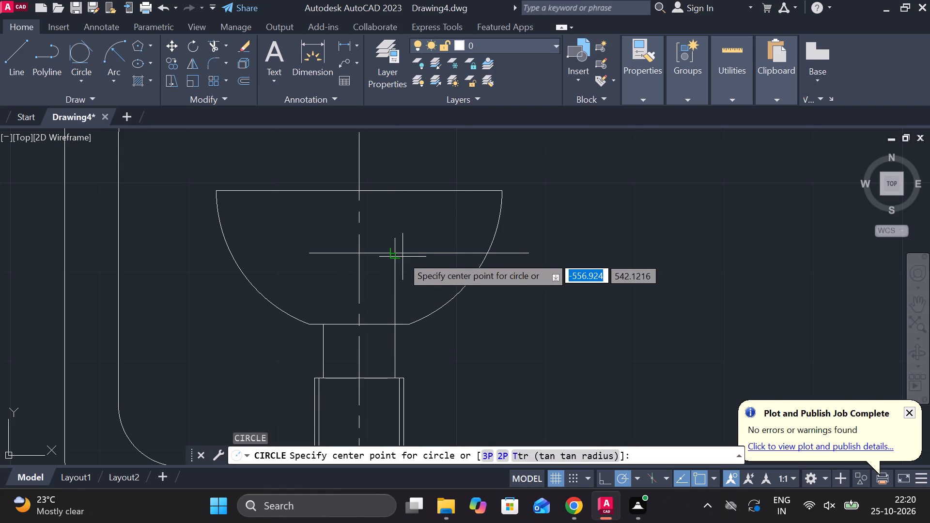
click(394, 251)
text(D)
key(space)
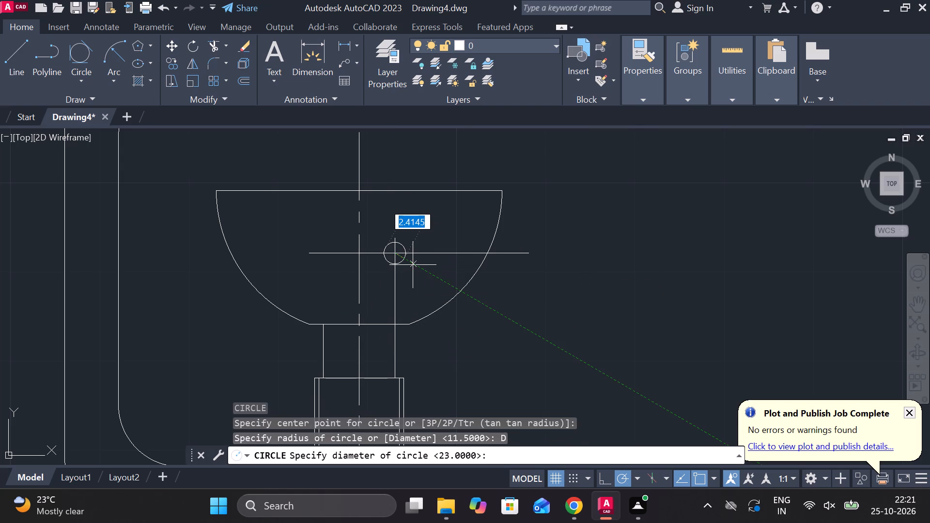
key(3)
key(Return)
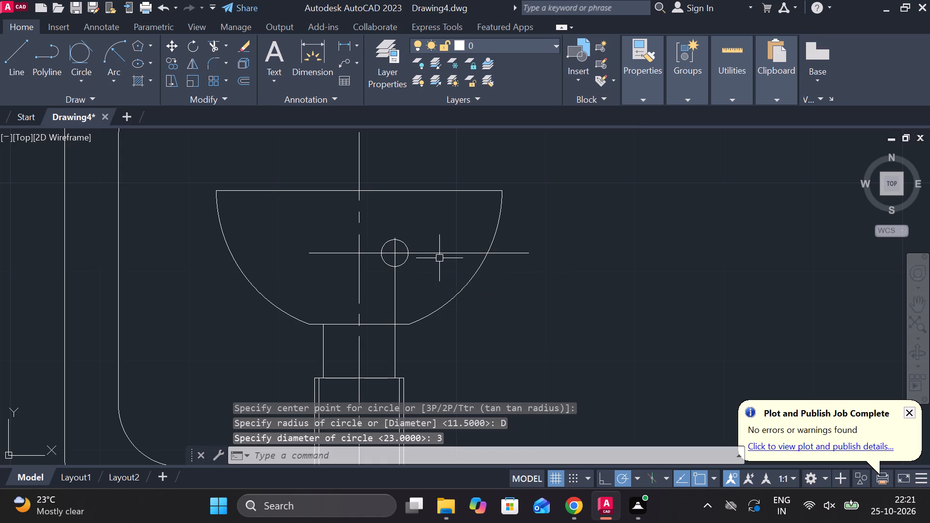
Erase the horizontal and vertical construction lines through the small circle in part 12.
click(435, 253)
click(393, 282)
text(E)
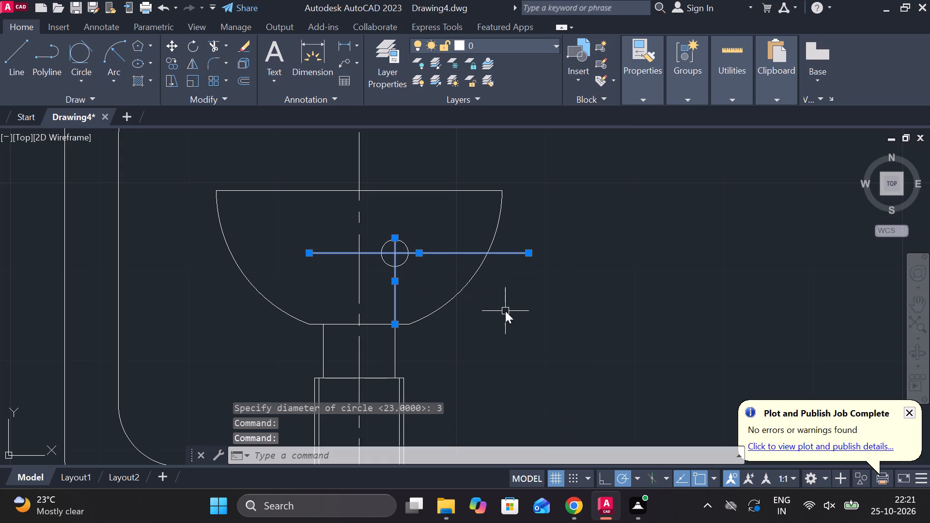
key(space)
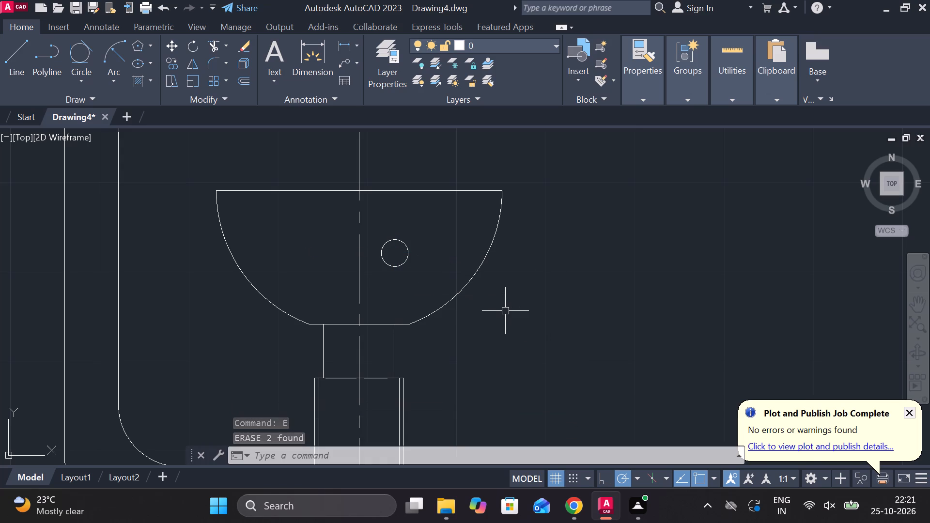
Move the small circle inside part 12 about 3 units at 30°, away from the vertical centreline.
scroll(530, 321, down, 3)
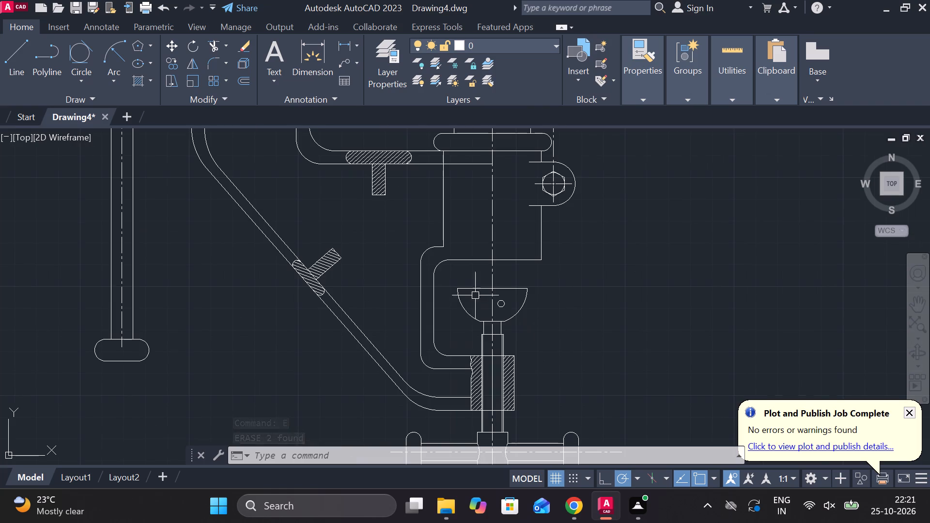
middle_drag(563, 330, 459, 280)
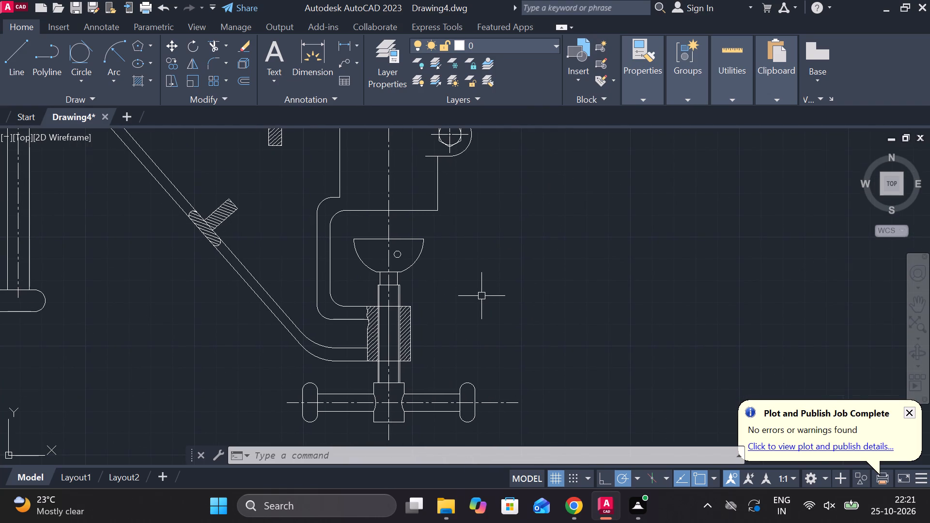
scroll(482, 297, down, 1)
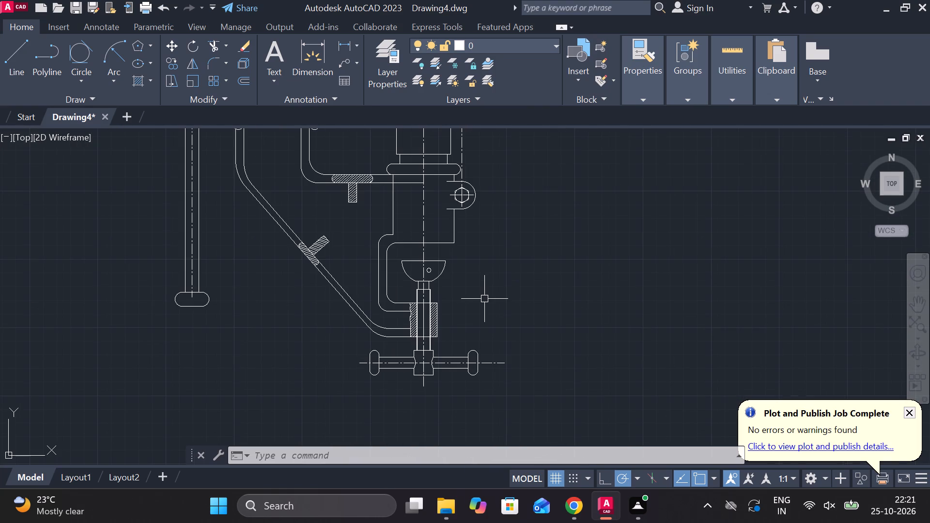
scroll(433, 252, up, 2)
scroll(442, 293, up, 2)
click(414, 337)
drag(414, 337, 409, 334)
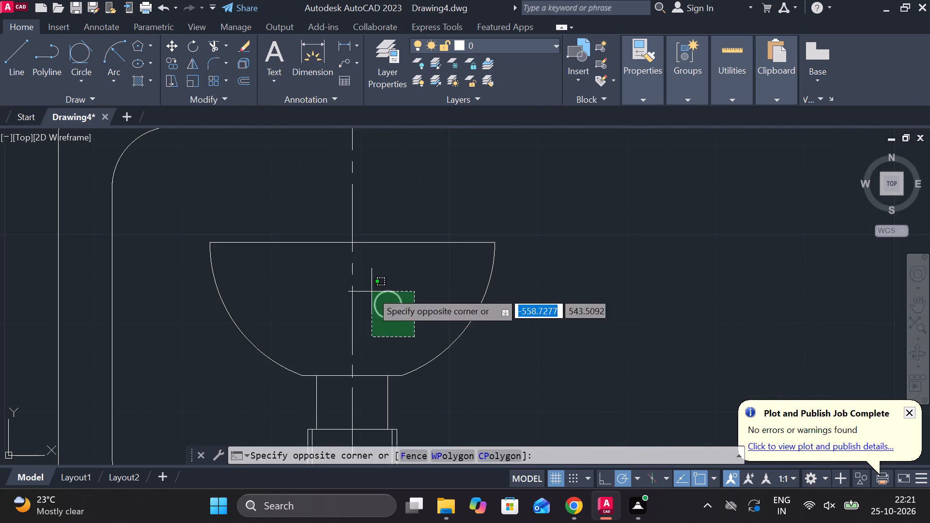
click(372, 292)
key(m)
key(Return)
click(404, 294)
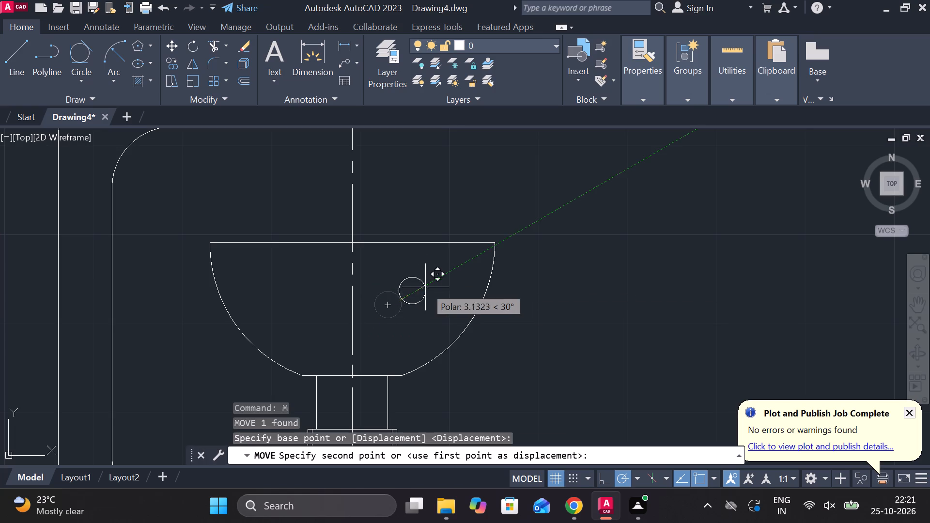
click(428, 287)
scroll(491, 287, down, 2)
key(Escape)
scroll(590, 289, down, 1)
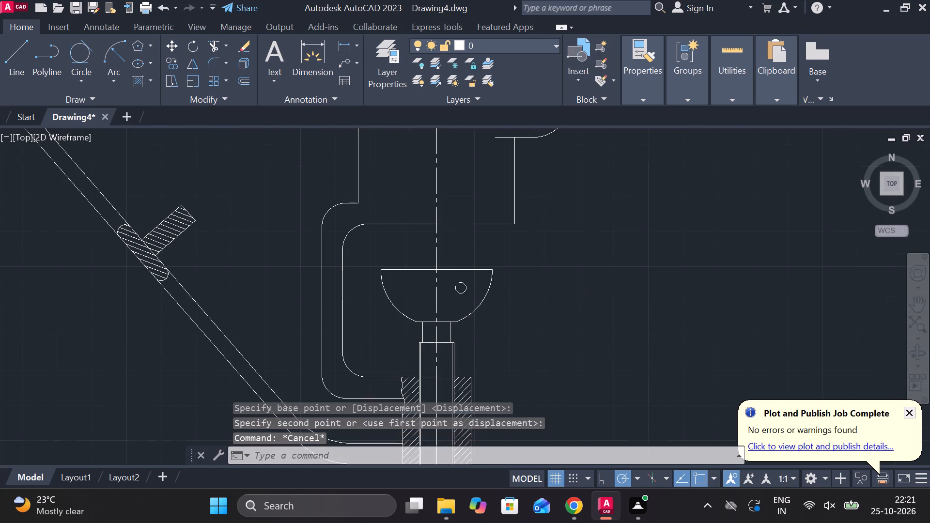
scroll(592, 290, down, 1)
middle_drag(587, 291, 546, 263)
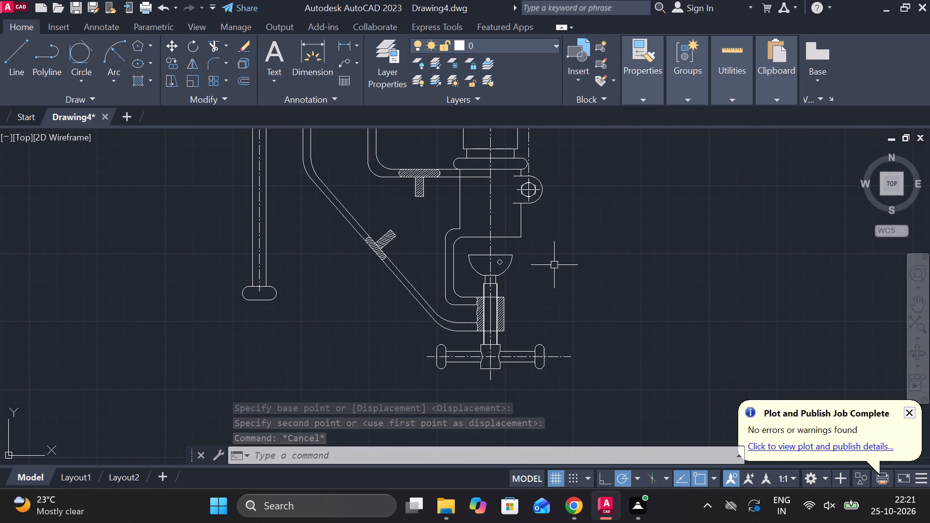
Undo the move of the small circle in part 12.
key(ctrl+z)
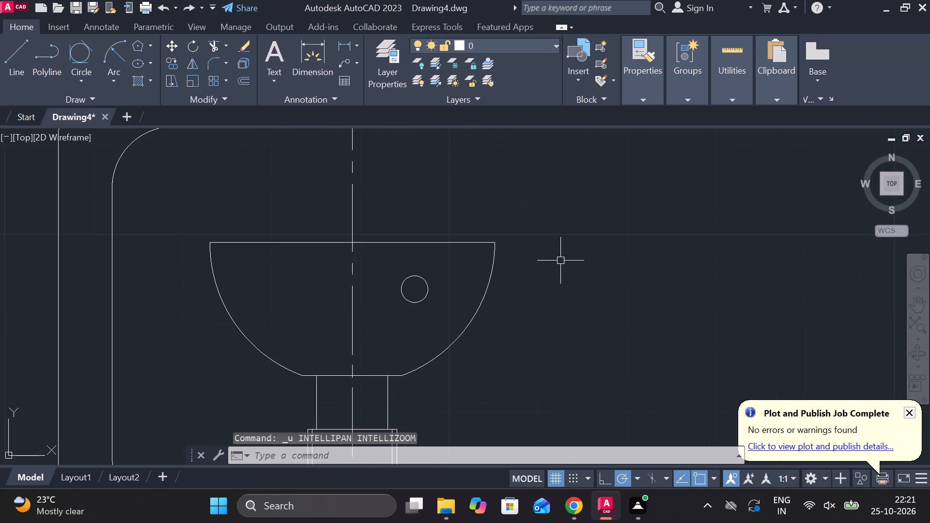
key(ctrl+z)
Measure the small circle's centre distances to the vertical centreline and to the bottom edge of part 12.
scroll(543, 277, down, 3)
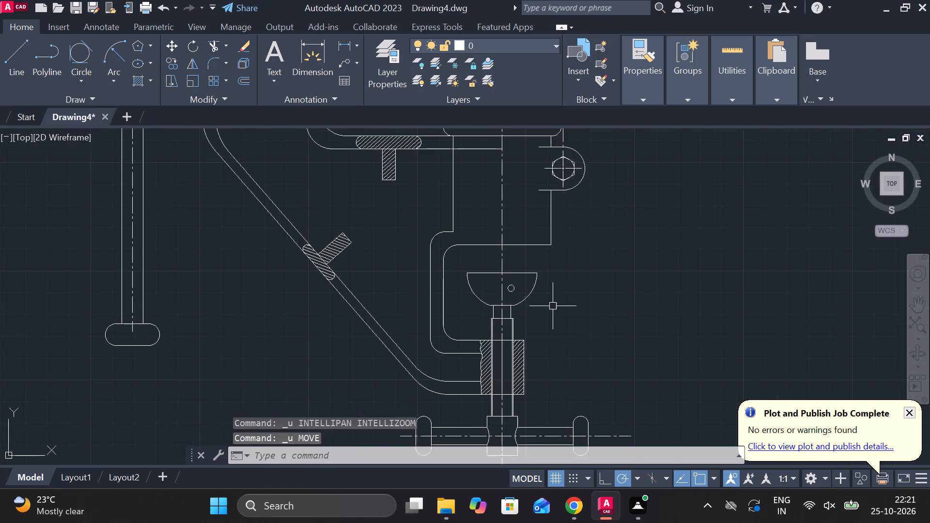
scroll(550, 296, up, 2)
double_click(343, 51)
scroll(438, 278, up, 2)
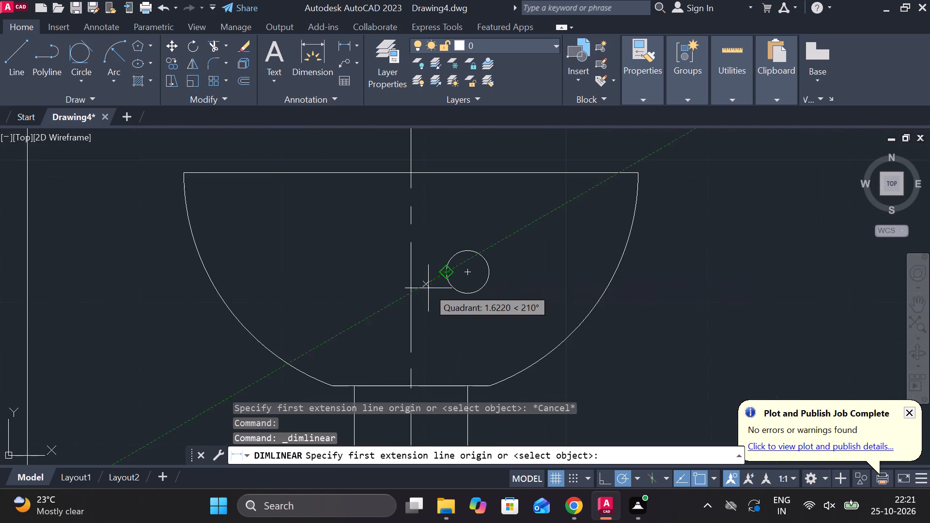
click(467, 276)
click(415, 274)
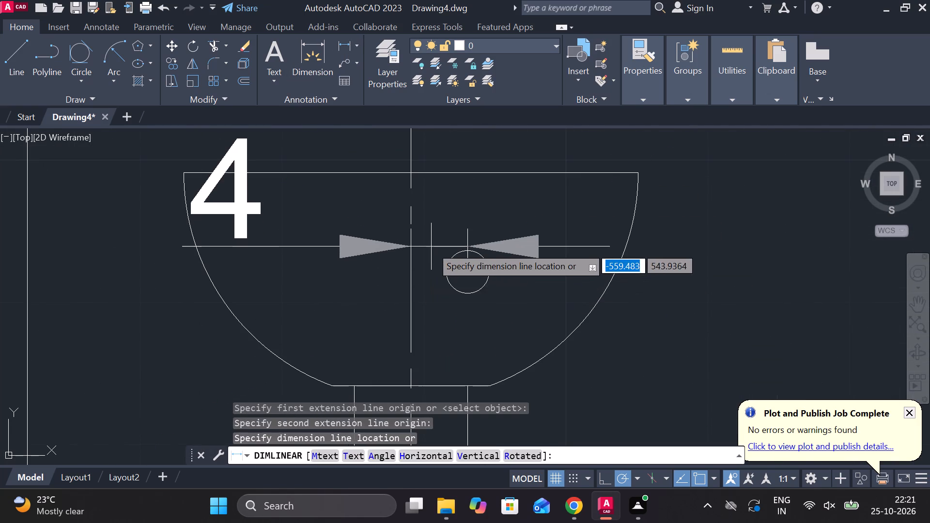
key(Escape)
key(space)
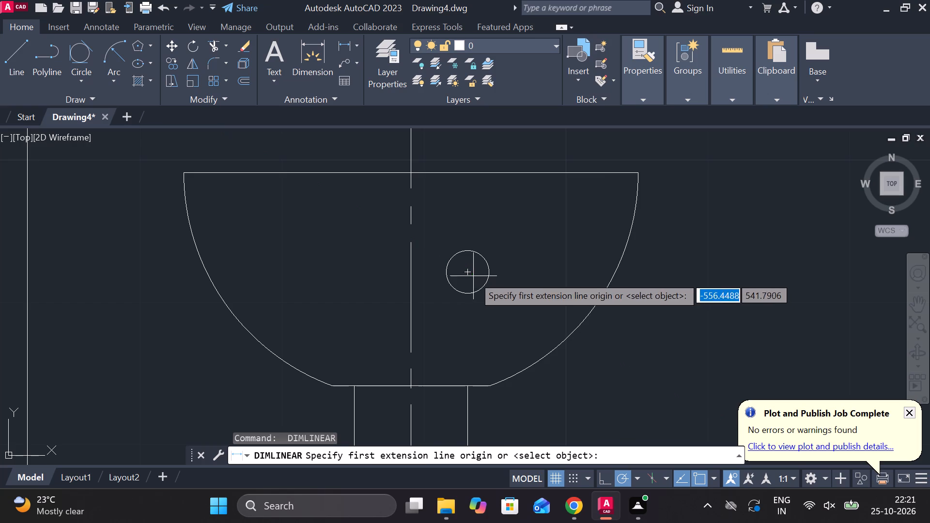
double_click(471, 273)
click(460, 385)
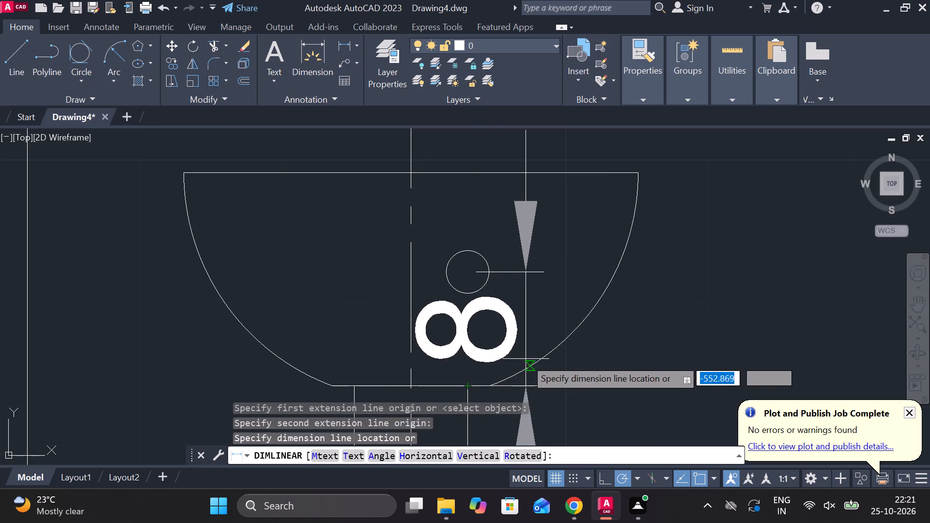
key(Escape)
key(space)
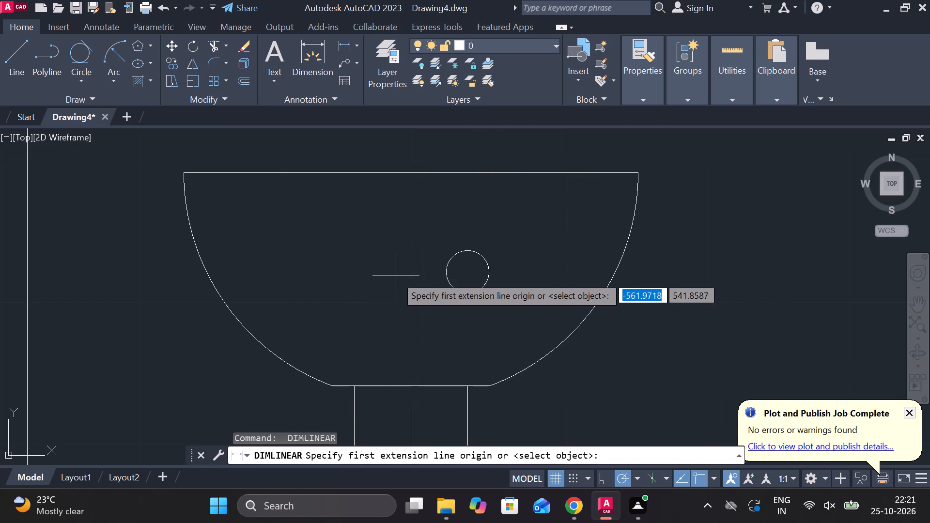
click(408, 274)
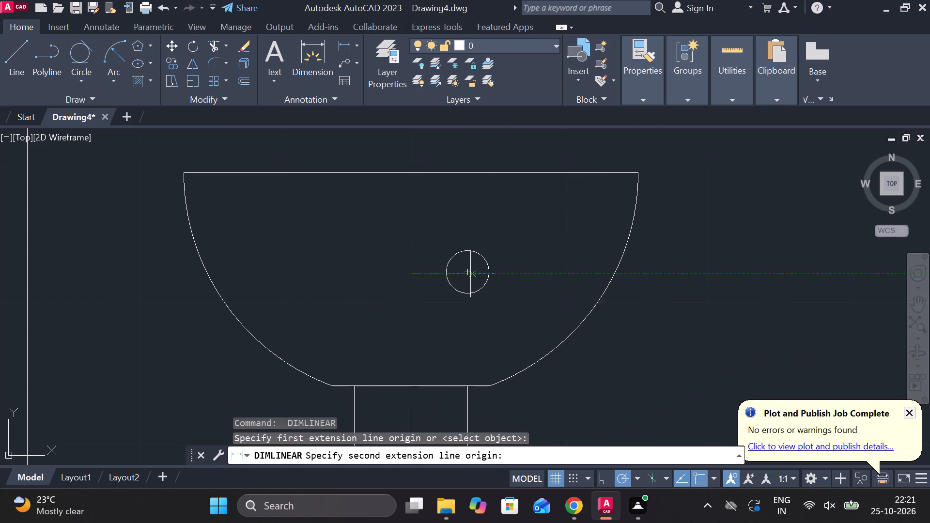
click(469, 274)
key(Escape)
Add a vertical linear dimension from the horizontal centreline down to the lower right corner of the main body above part 12.
scroll(466, 263, down, 5)
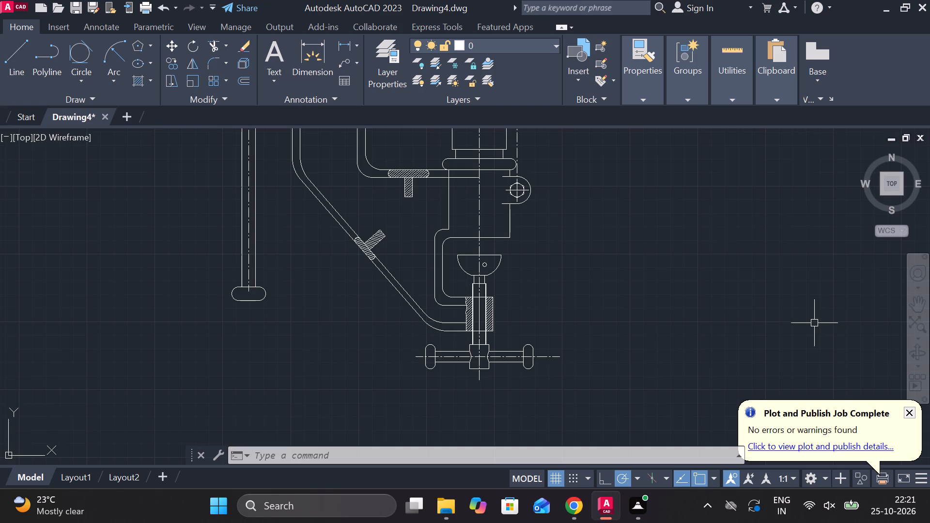
middle_drag(646, 259, 381, 307)
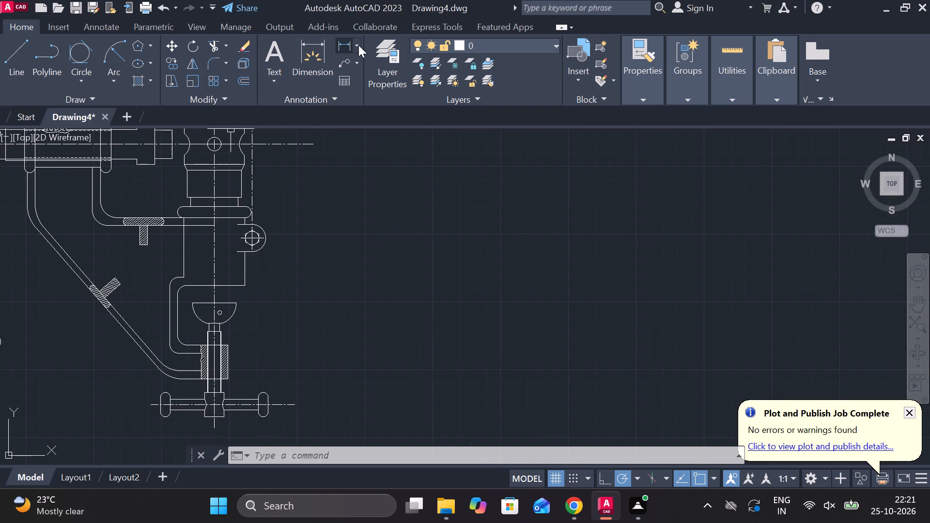
click(346, 44)
middle_drag(296, 285, 364, 354)
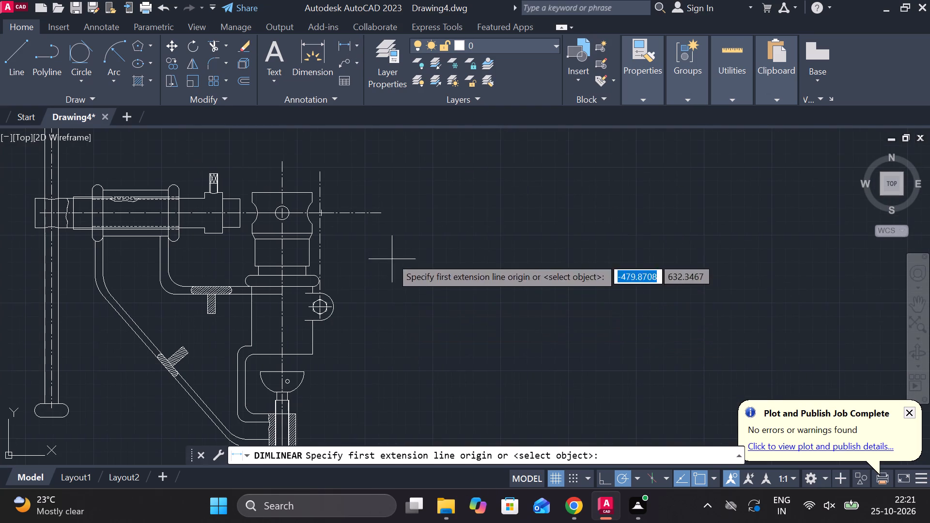
click(354, 212)
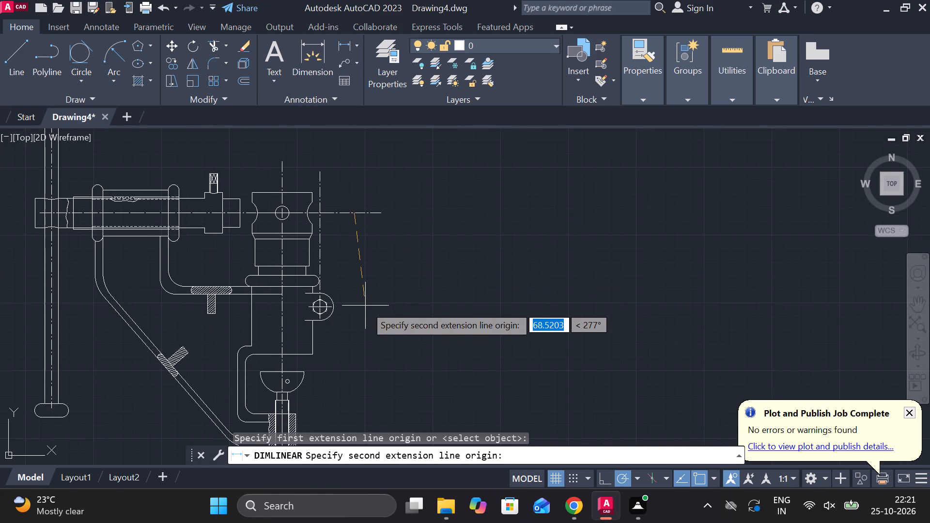
middle_drag(368, 306, 380, 263)
click(317, 312)
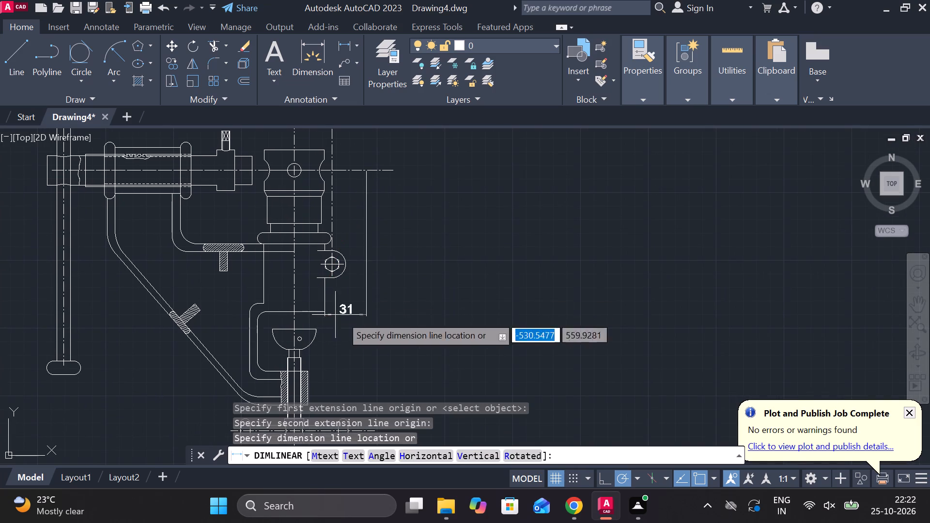
scroll(384, 285, up, 2)
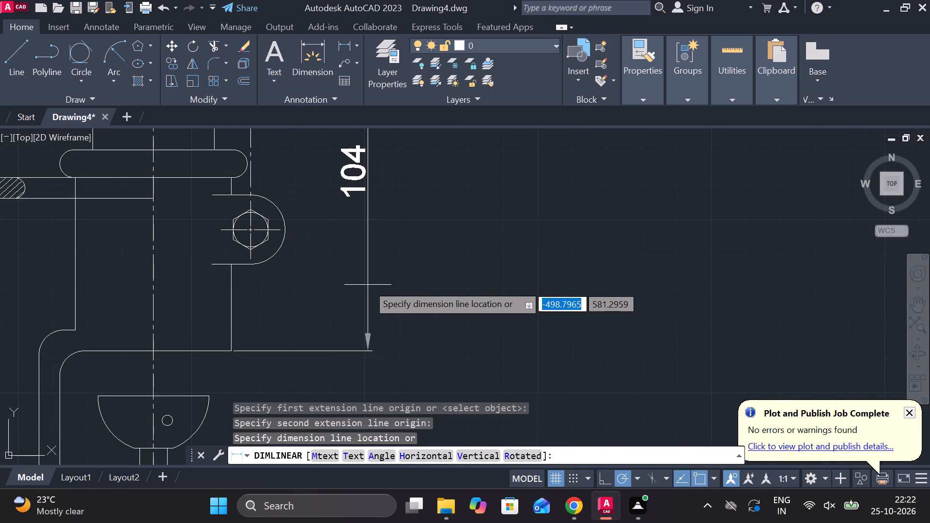
double_click(339, 280)
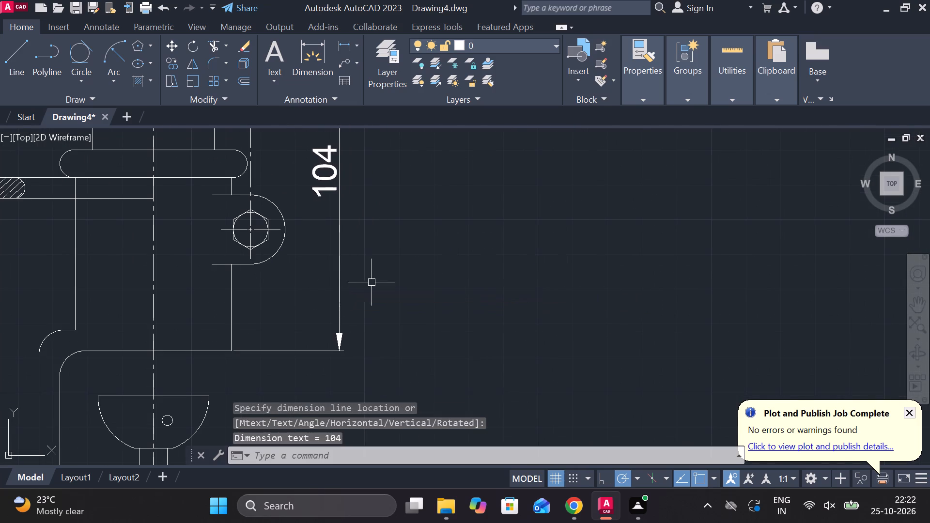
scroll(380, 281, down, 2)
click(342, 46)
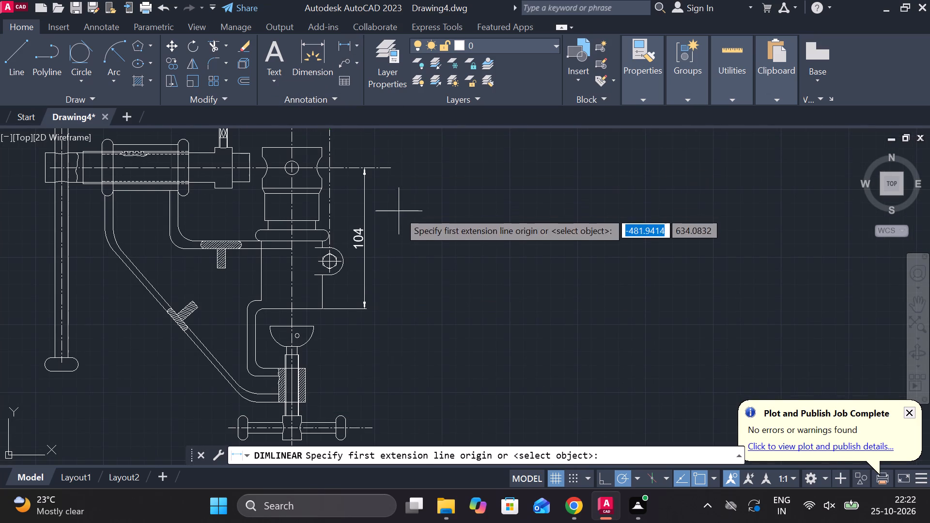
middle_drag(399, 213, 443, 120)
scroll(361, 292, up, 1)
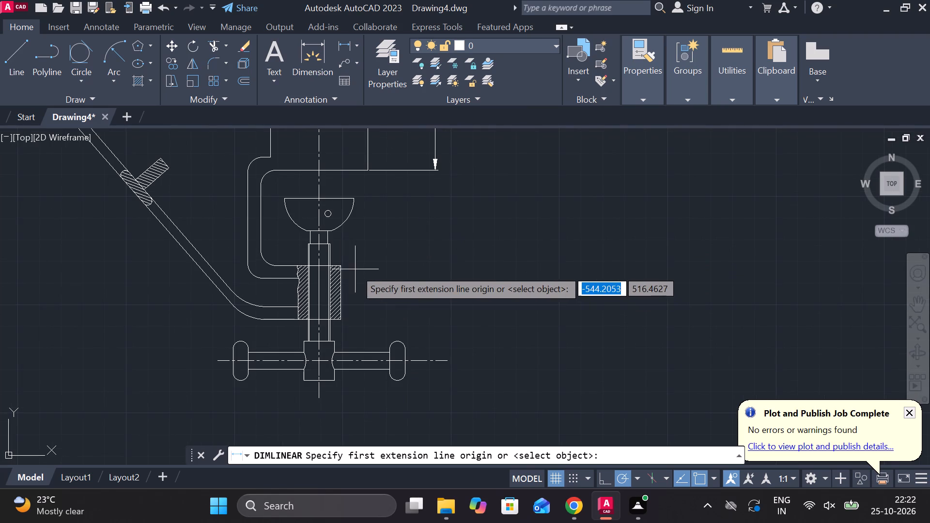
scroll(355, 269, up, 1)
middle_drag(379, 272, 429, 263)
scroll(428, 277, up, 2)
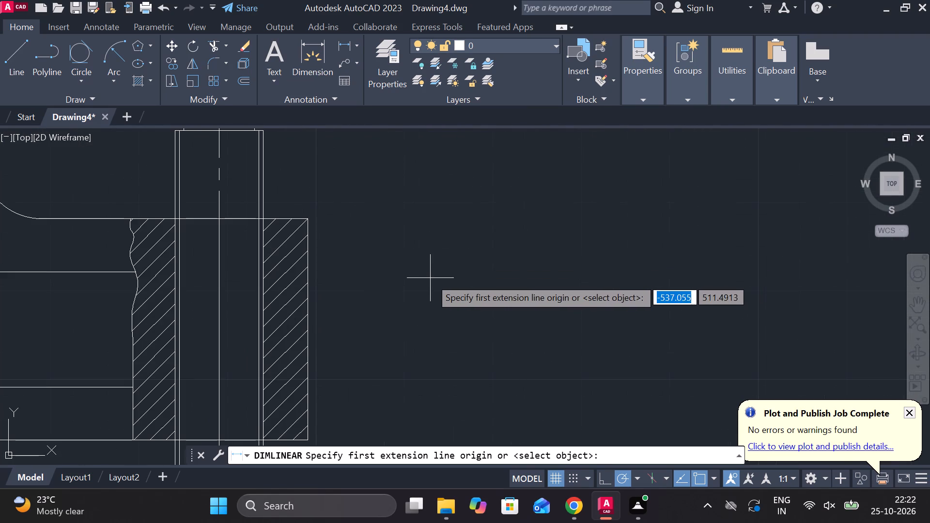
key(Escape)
Erase the section hatching in the boss around the clamping screw below part 12.
click(292, 290)
click(438, 306)
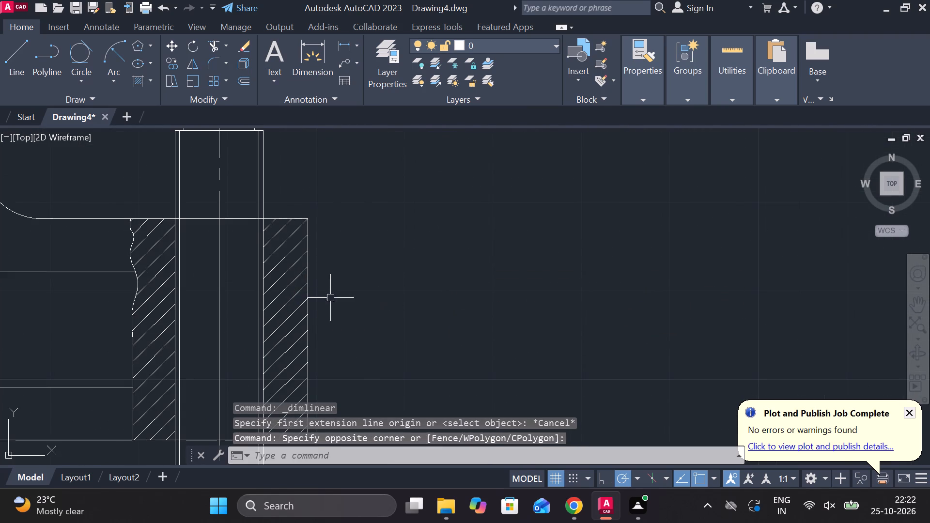
click(303, 288)
text(E)
key(space)
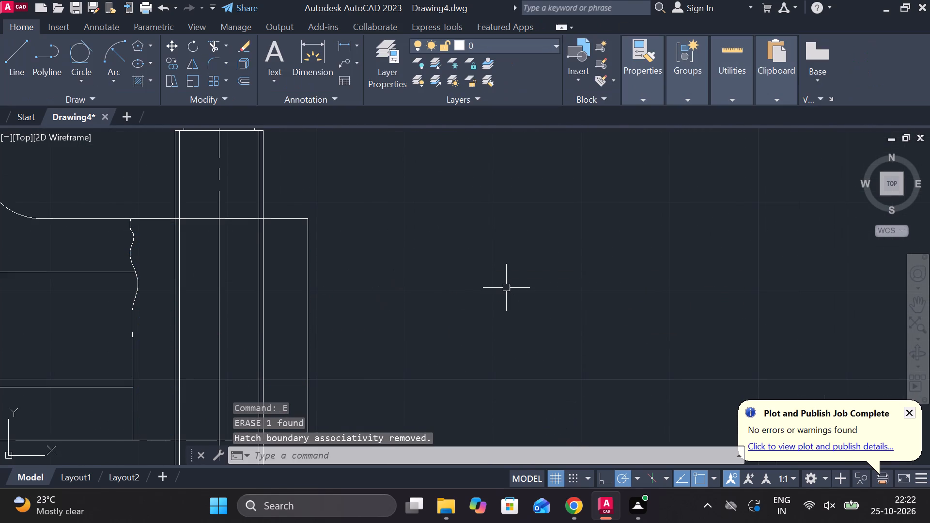
Trim away the screw's vertical thread lines where they pass through the boss.
scroll(371, 293, down, 1)
middle_drag(410, 303, 435, 299)
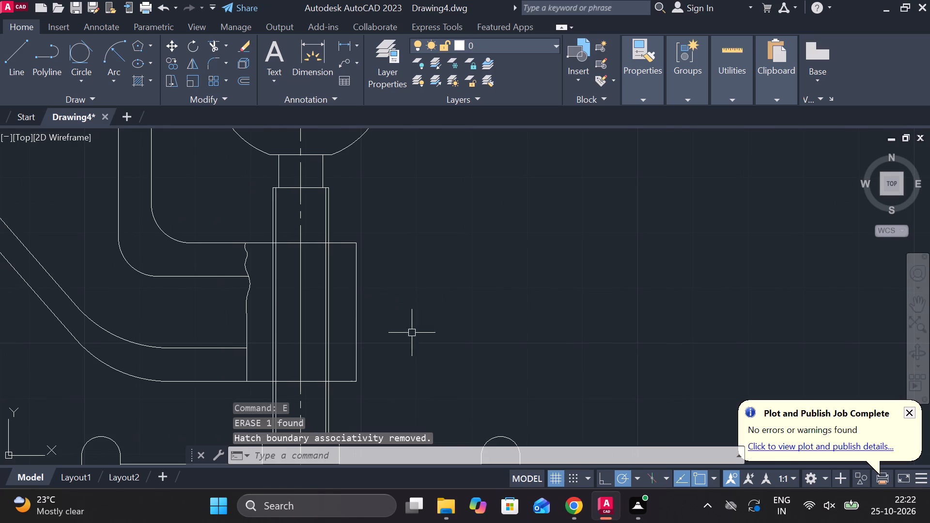
text(TR)
key(space)
drag(345, 306, 311, 295)
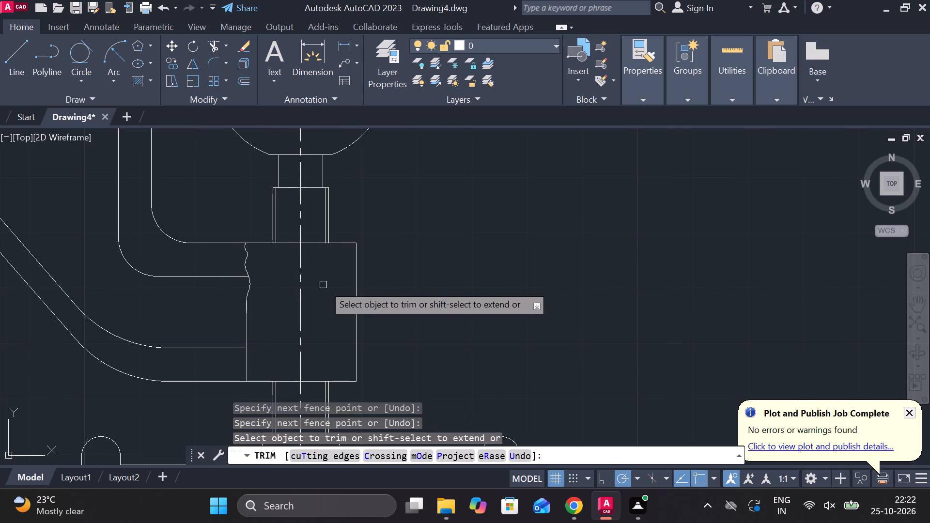
Trim away the wavy break line and its straight lower part at the left side of the boss.
scroll(386, 292, down, 1)
middle_drag(433, 301, 449, 277)
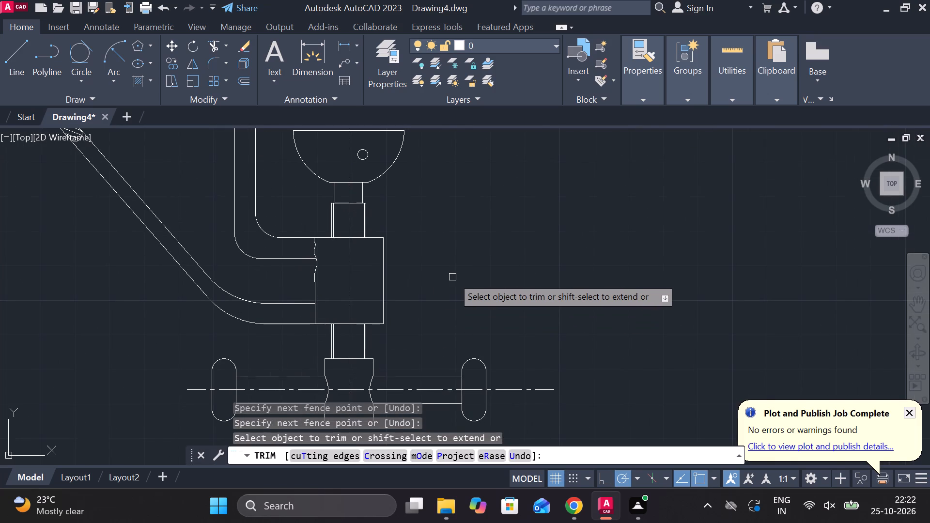
click(313, 271)
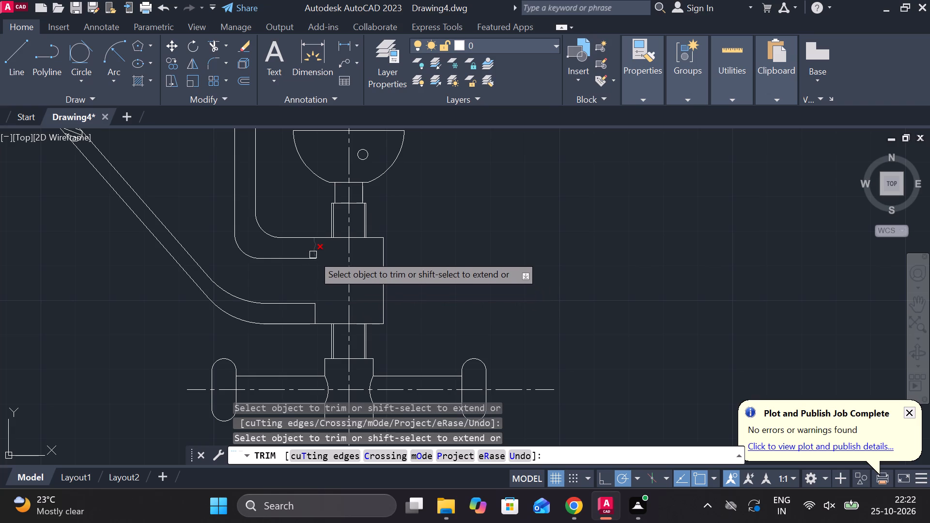
click(313, 255)
click(312, 313)
key(Escape)
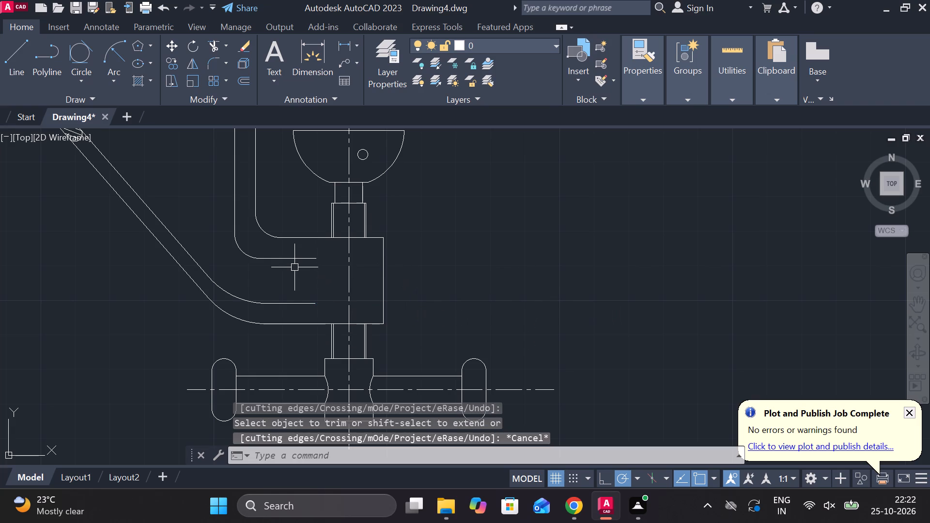
Stretch the free ends of the bracket's two inner horizontal lines in the screw boss to the vertical centreline.
click(301, 261)
click(315, 261)
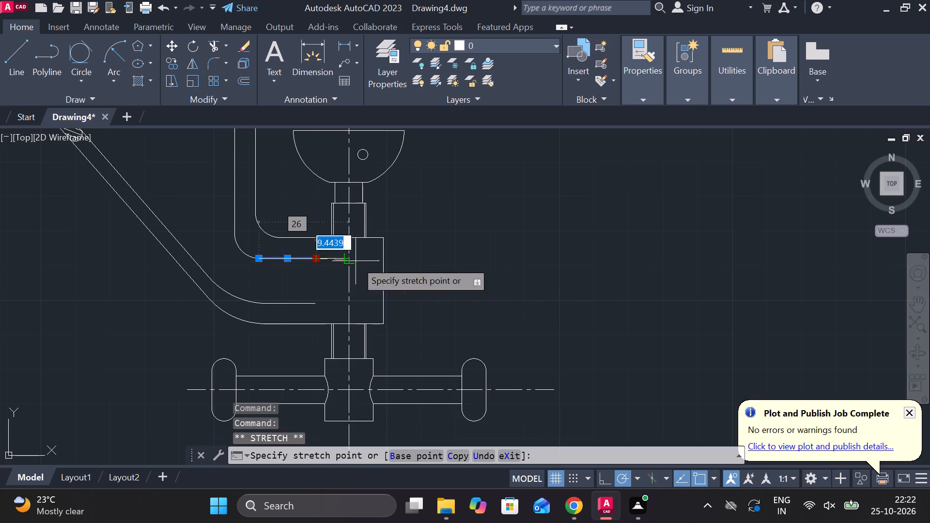
scroll(368, 261, up, 1)
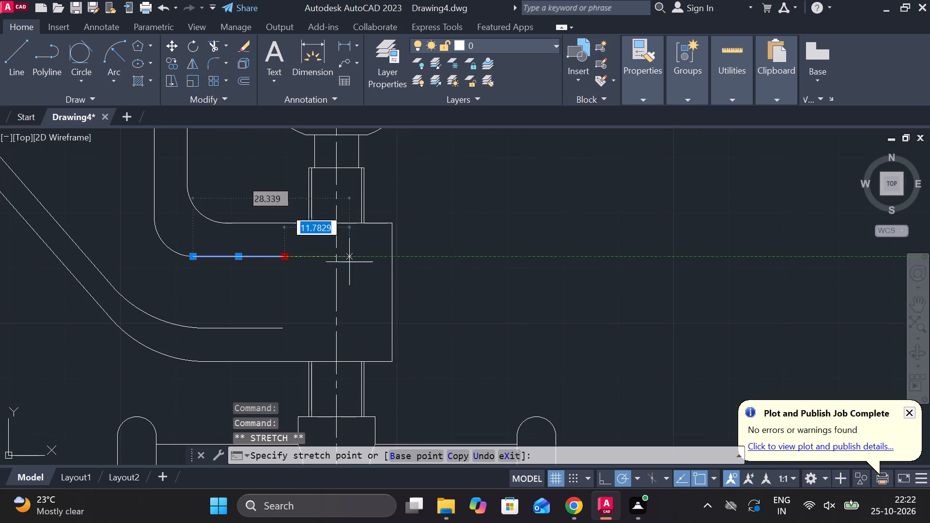
scroll(343, 253, up, 2)
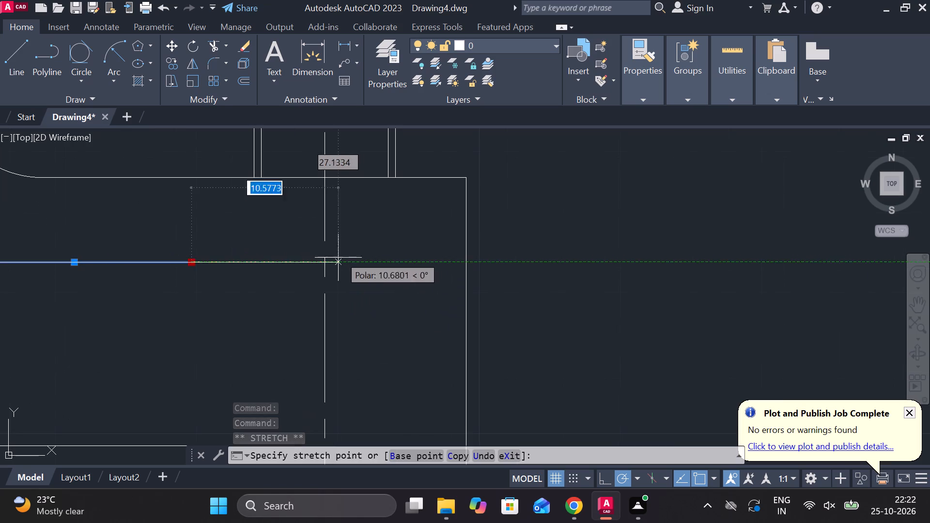
click(331, 263)
scroll(361, 268, down, 1)
key(Escape)
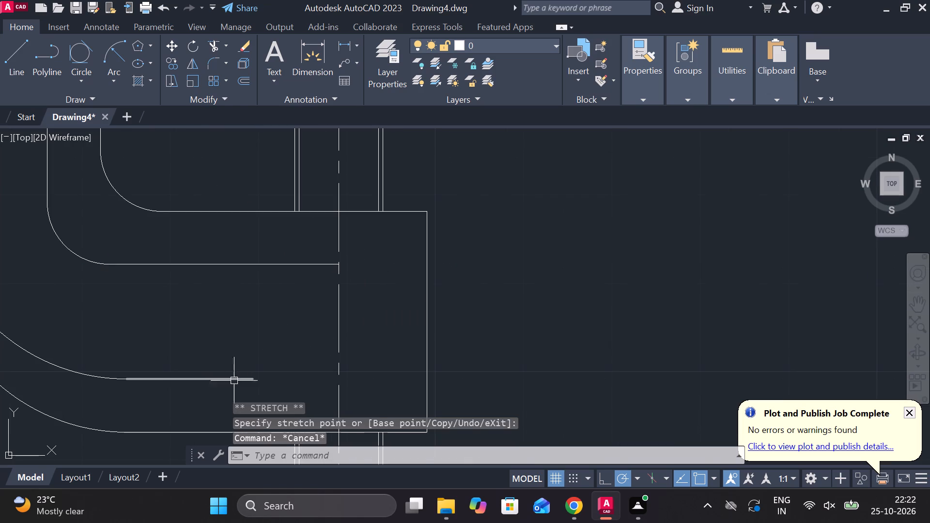
click(239, 384)
key(Escape)
click(238, 380)
click(254, 380)
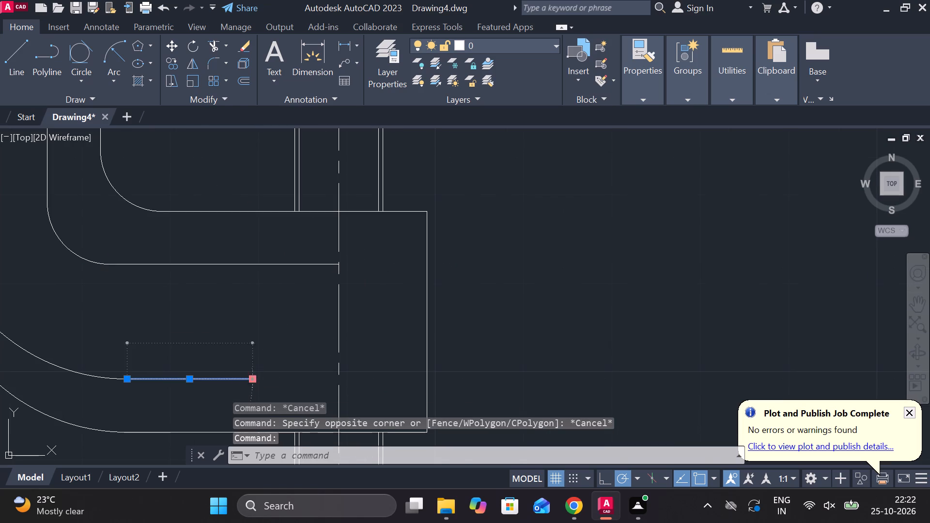
click(336, 380)
key(Escape)
Add a vertical linear dimension from the main body's lower right corner to the boss's bottom edge, in line with the 104 dimension.
scroll(475, 340, down, 3)
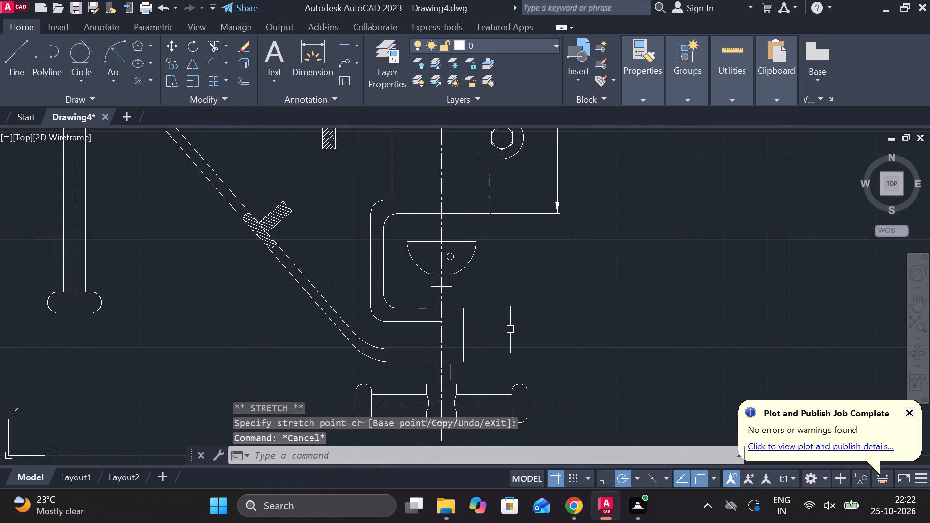
scroll(511, 329, down, 1)
middle_drag(527, 329, 486, 328)
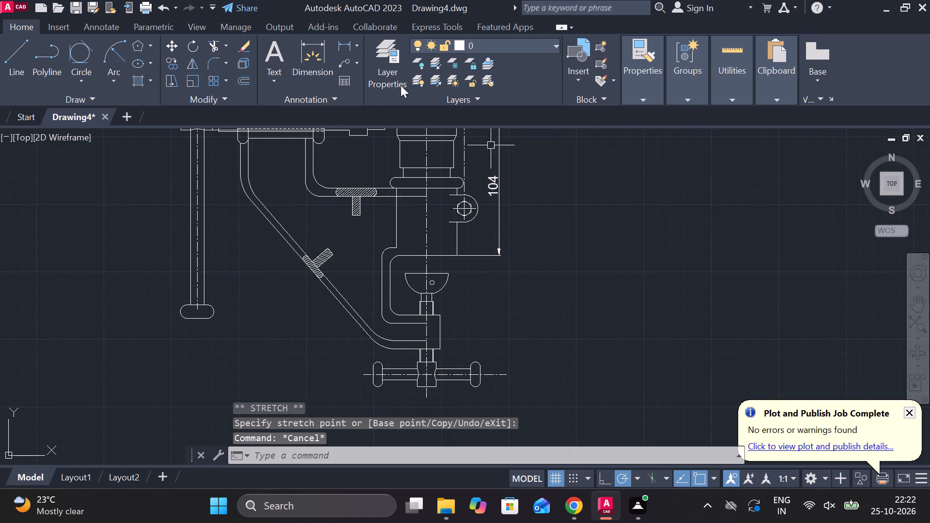
click(350, 46)
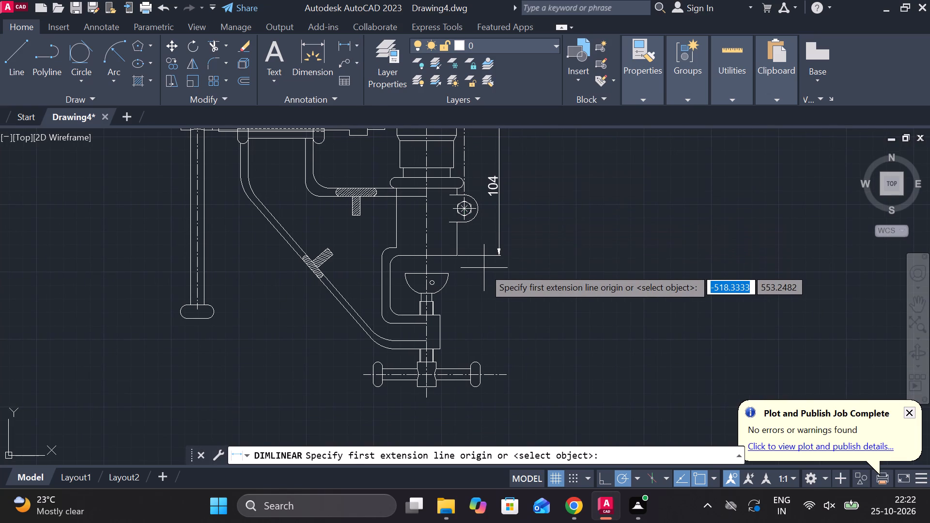
scroll(443, 257, up, 1)
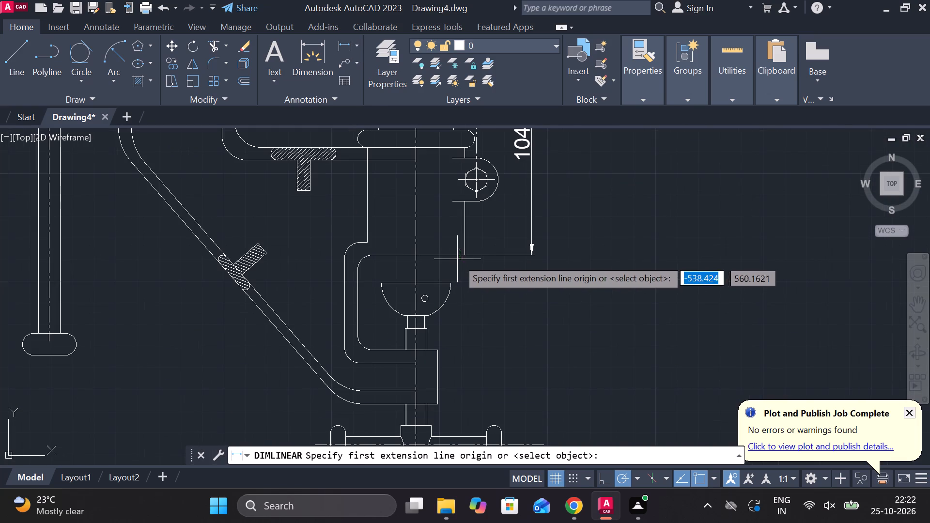
click(458, 259)
middle_drag(471, 334, 470, 291)
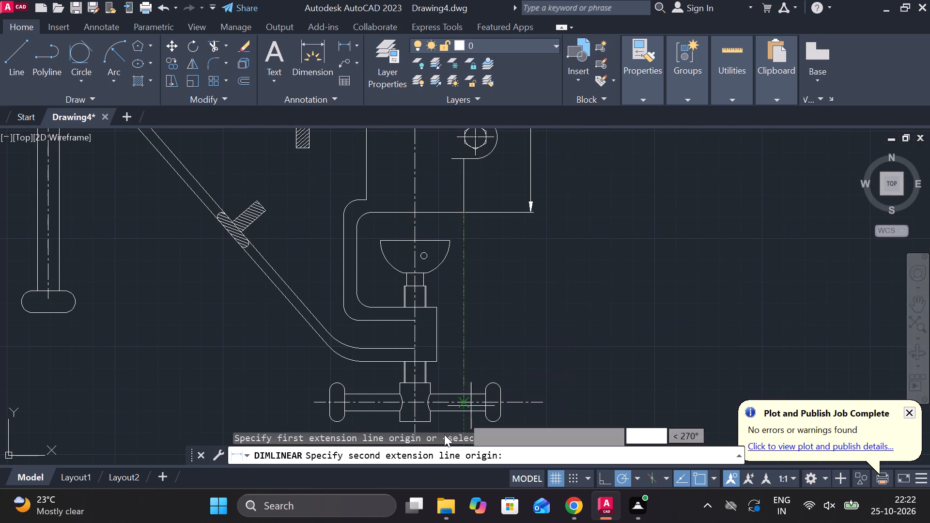
click(418, 360)
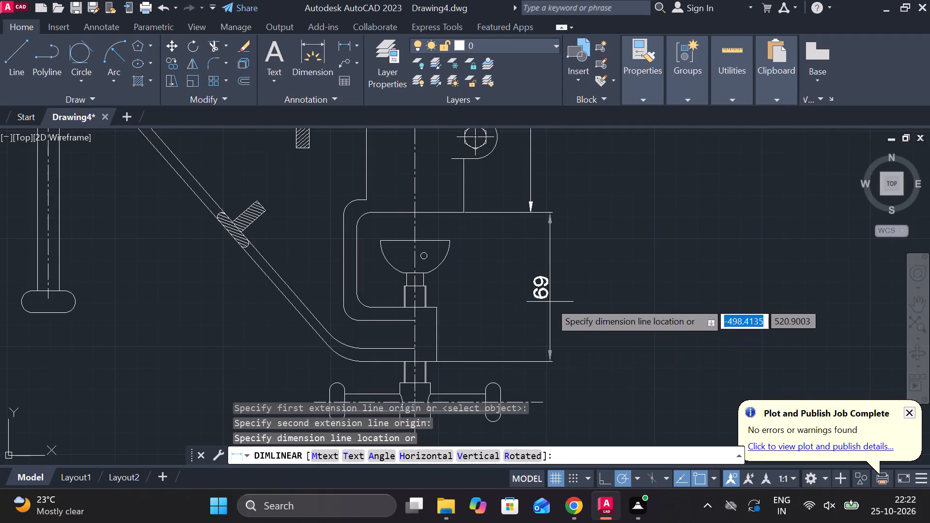
click(527, 215)
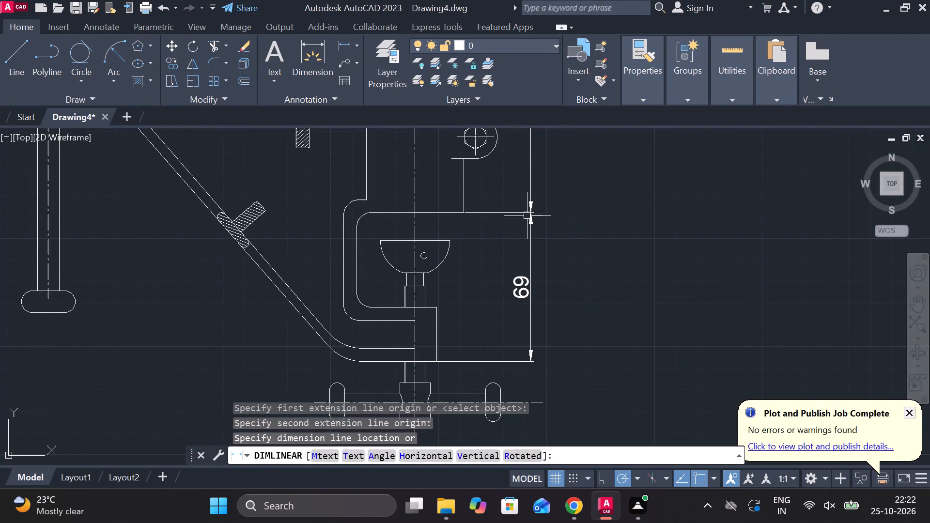
Add a vertical linear dimension for the height of the screw boss, placed just beside its right edge.
click(338, 46)
scroll(474, 327, up, 2)
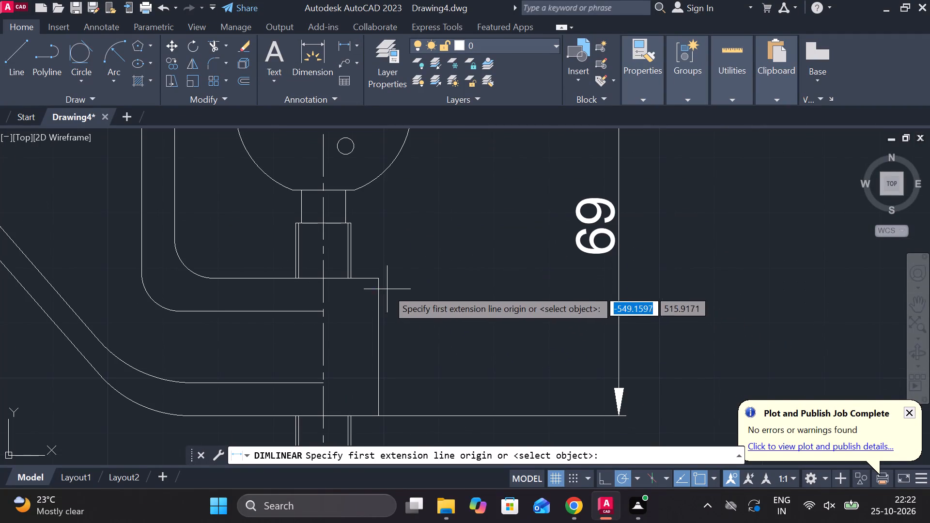
click(383, 277)
click(379, 409)
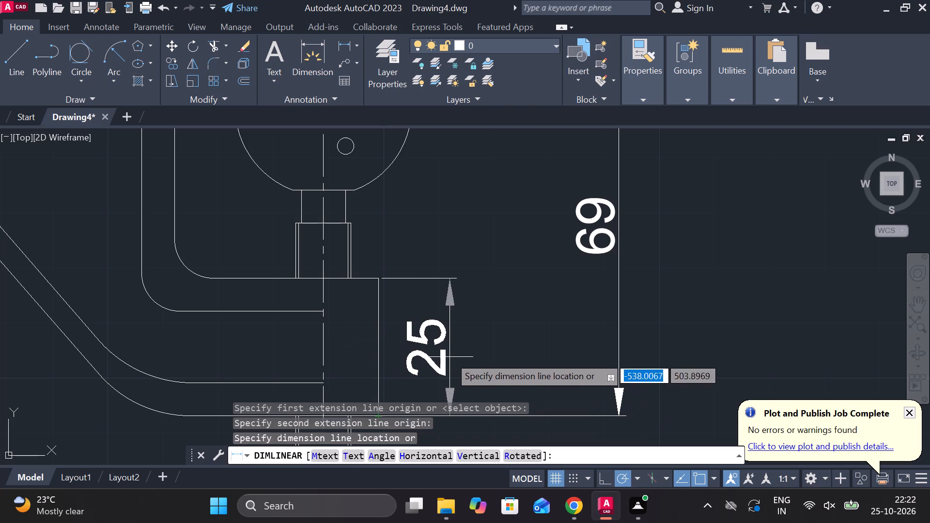
click(455, 352)
Add a horizontal linear dimension from the left collar's outer face to the main vertical centreline, placed below the hatched T-section.
scroll(466, 346, down, 2)
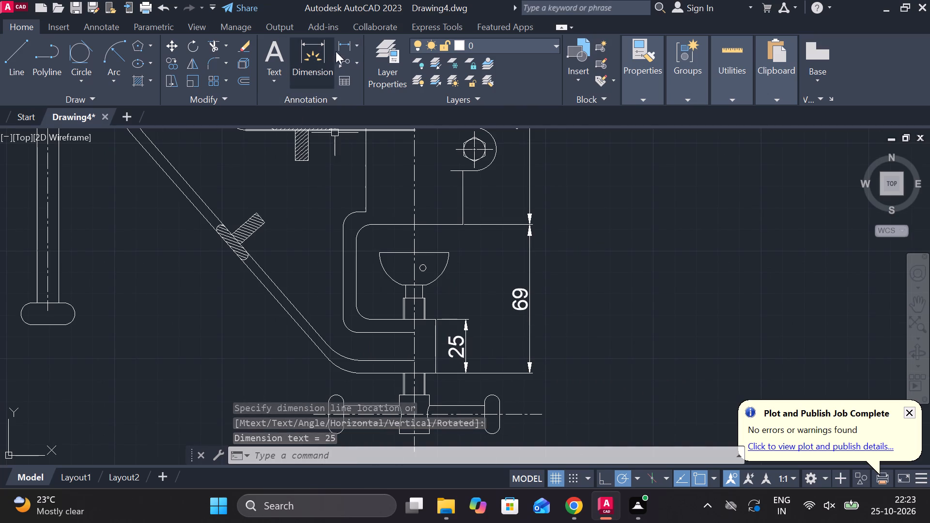
click(346, 43)
middle_drag(339, 205, 405, 309)
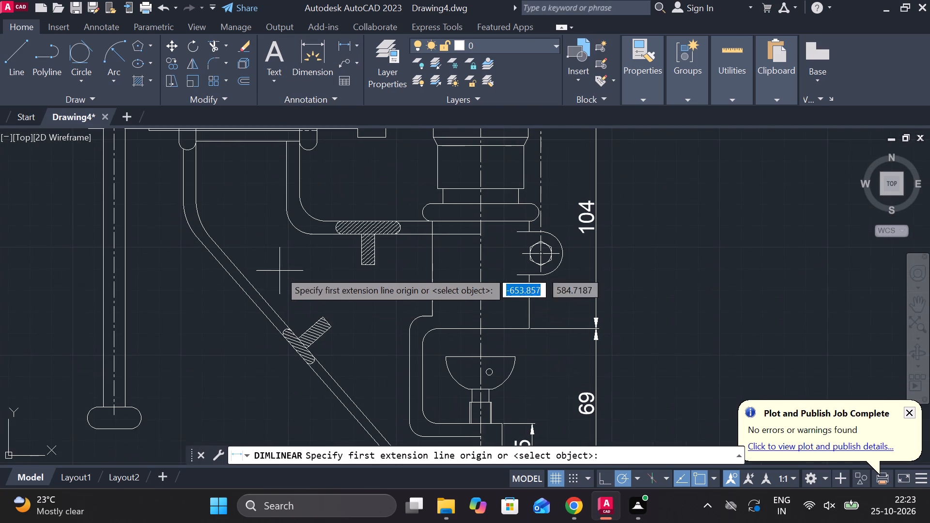
scroll(274, 246, down, 1)
scroll(213, 185, up, 2)
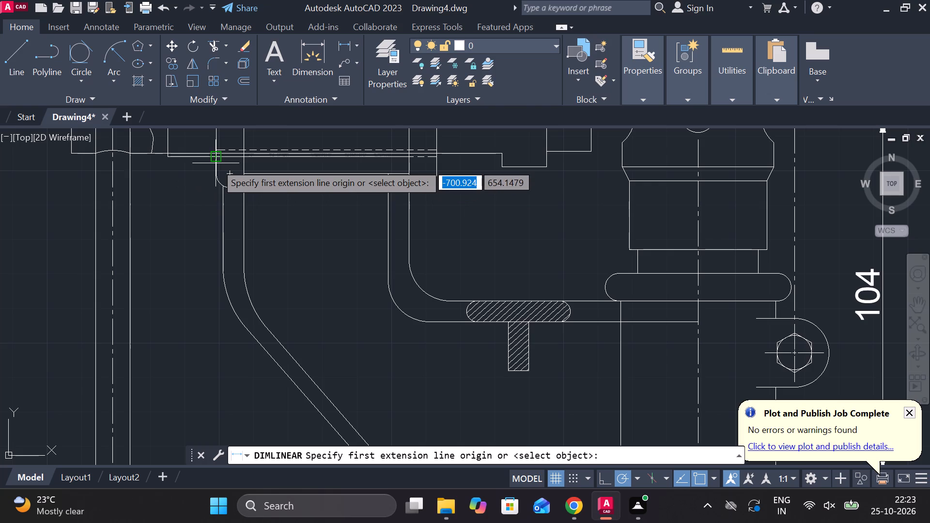
click(216, 163)
scroll(418, 355, down, 1)
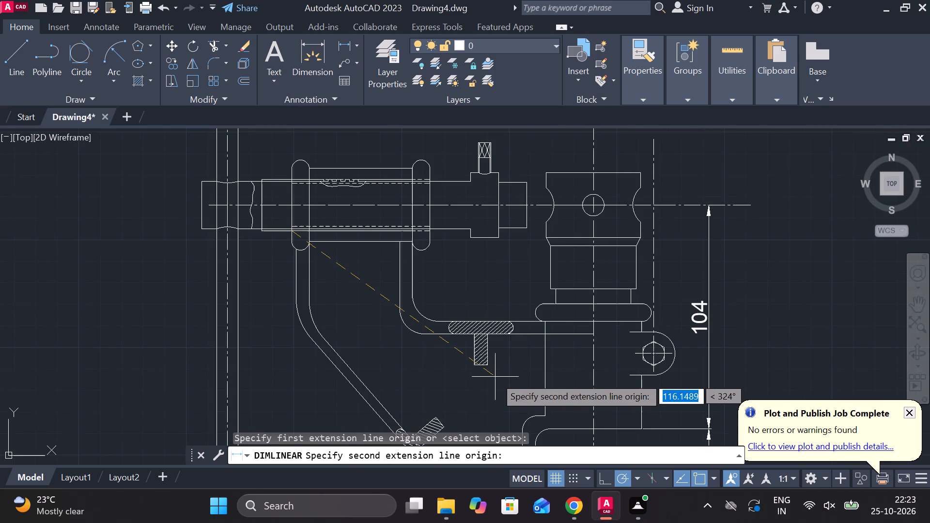
click(585, 377)
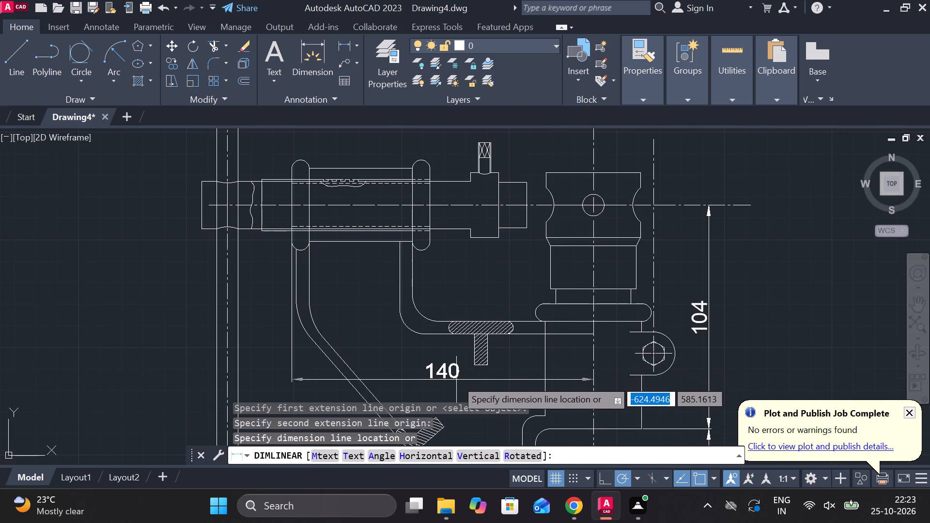
middle_drag(461, 381, 470, 343)
scroll(467, 342, up, 2)
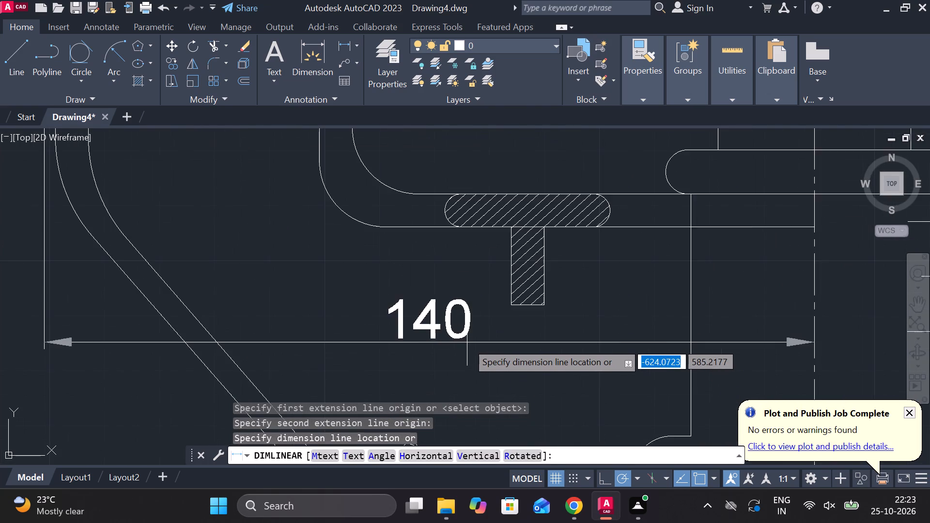
scroll(467, 342, down, 1)
middle_drag(467, 346, 421, 278)
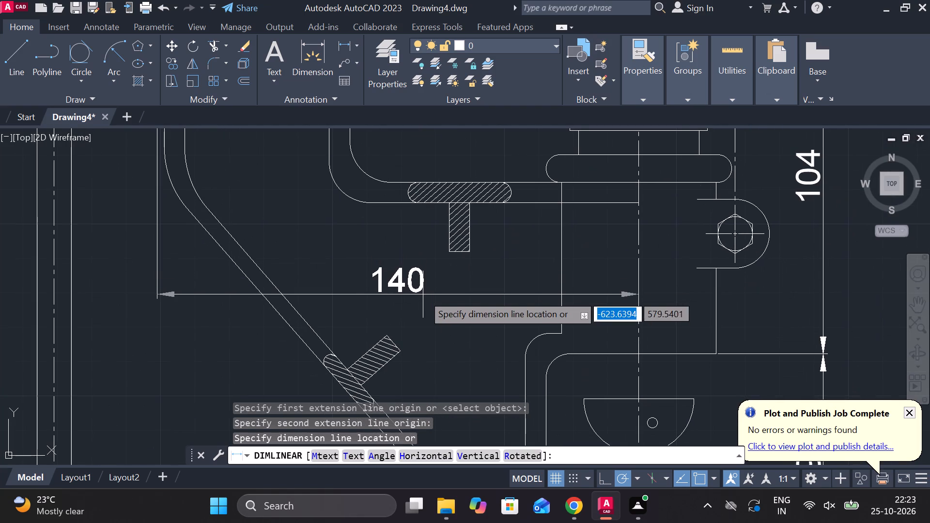
click(423, 294)
Override the text of the new horizontal dimension with 138.
double_click(402, 286)
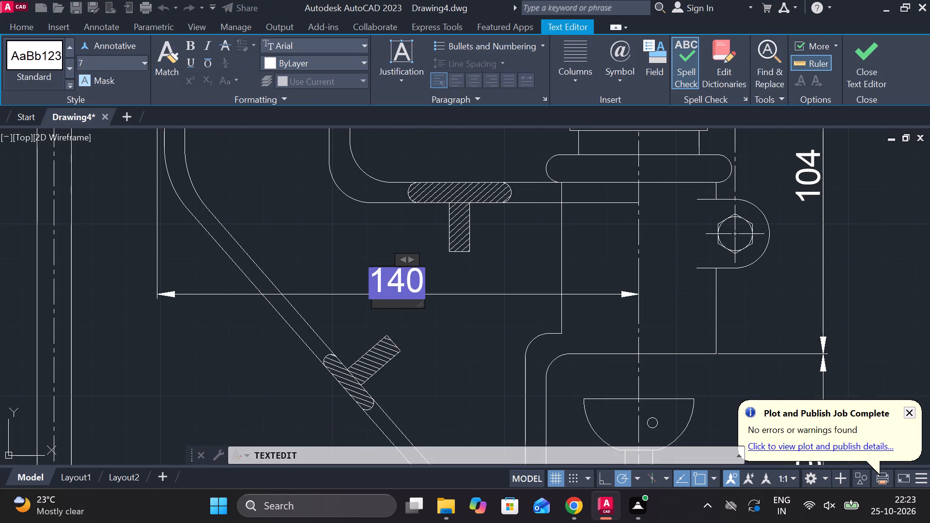
key(Right)
key(BackSpace)
text(138)
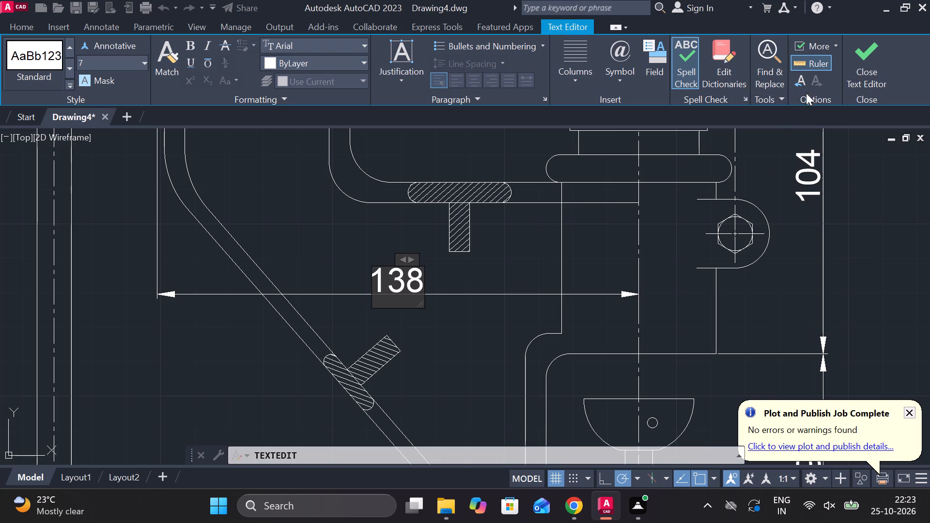
click(881, 68)
Check the horizontal distance from the vertical centreline to the left collar's outer face in part 1's detail drawing with a trial linear dimension.
scroll(480, 277, down, 1)
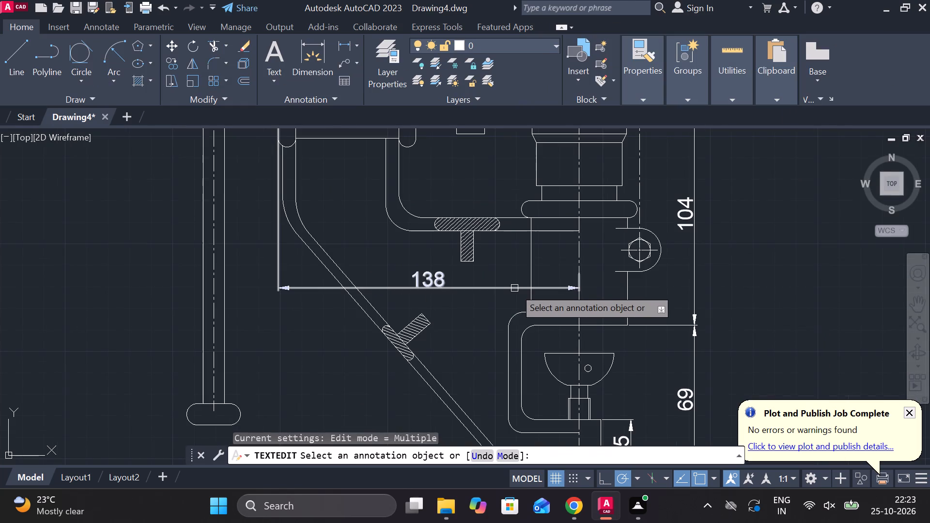
scroll(734, 308, down, 1)
middle_drag(729, 308, 349, 290)
scroll(290, 272, down, 2)
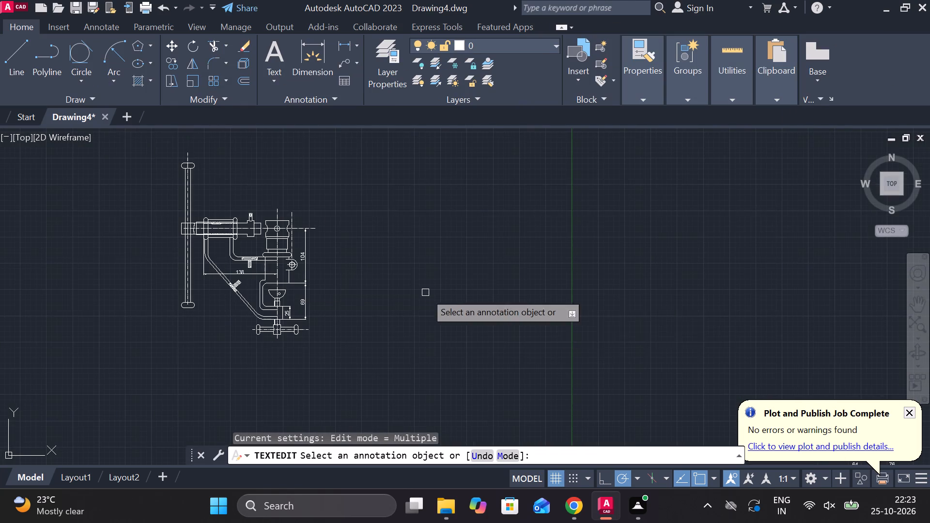
scroll(575, 330, up, 1)
scroll(575, 332, down, 3)
middle_drag(602, 320, 399, 256)
scroll(565, 321, down, 1)
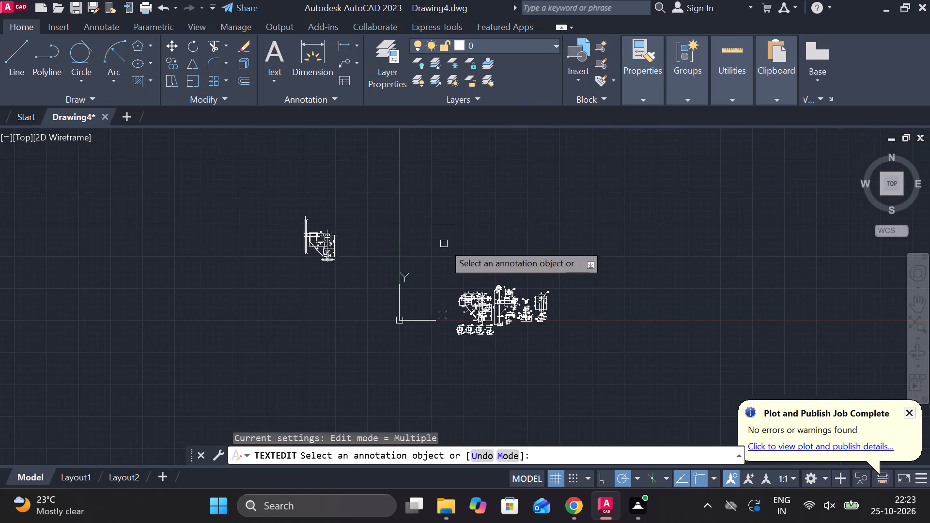
scroll(468, 254, up, 4)
middle_drag(506, 292, 431, 171)
middle_drag(489, 236, 360, 0)
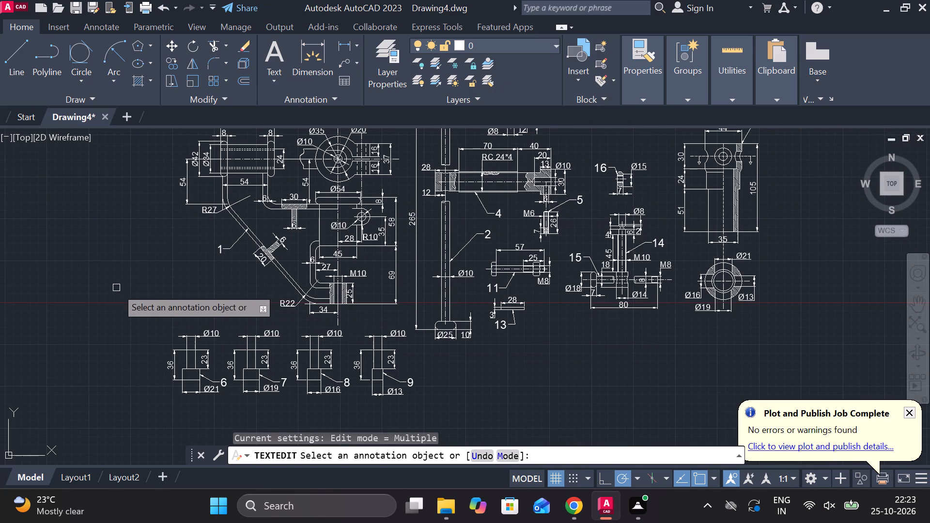
key(Escape)
scroll(133, 265, up, 1)
middle_drag(194, 284, 183, 358)
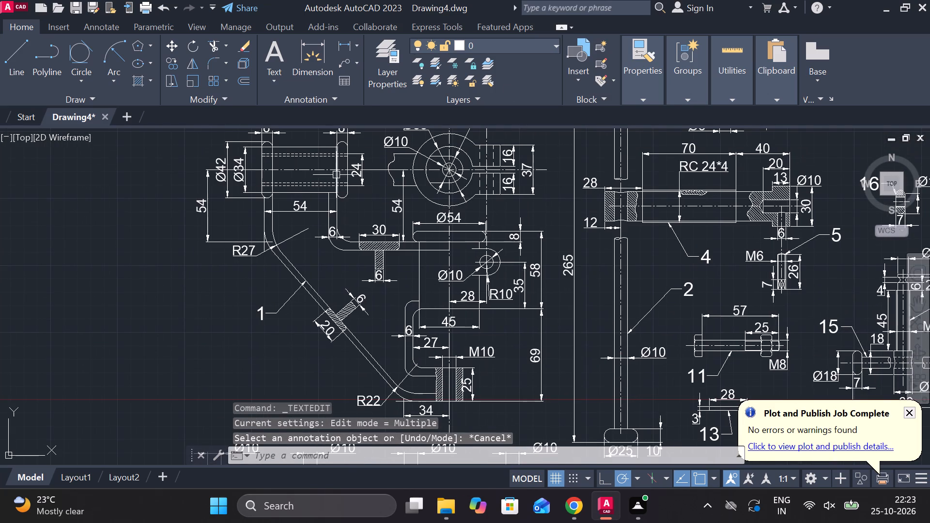
click(345, 43)
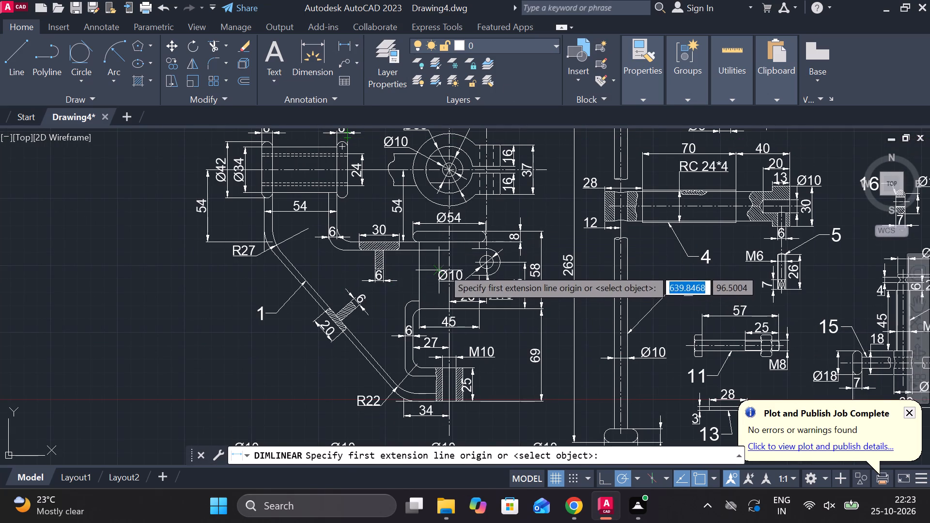
scroll(450, 261, up, 2)
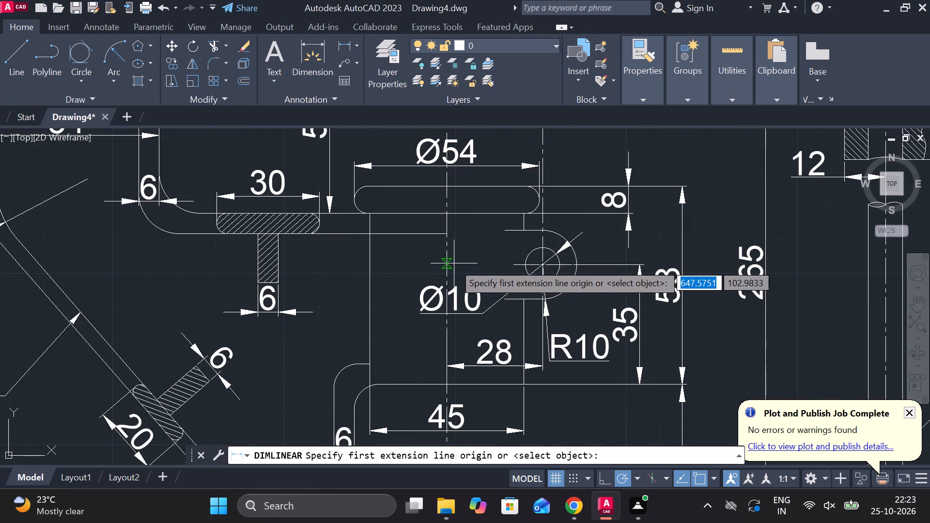
click(454, 263)
scroll(454, 263, down, 3)
scroll(348, 215, up, 2)
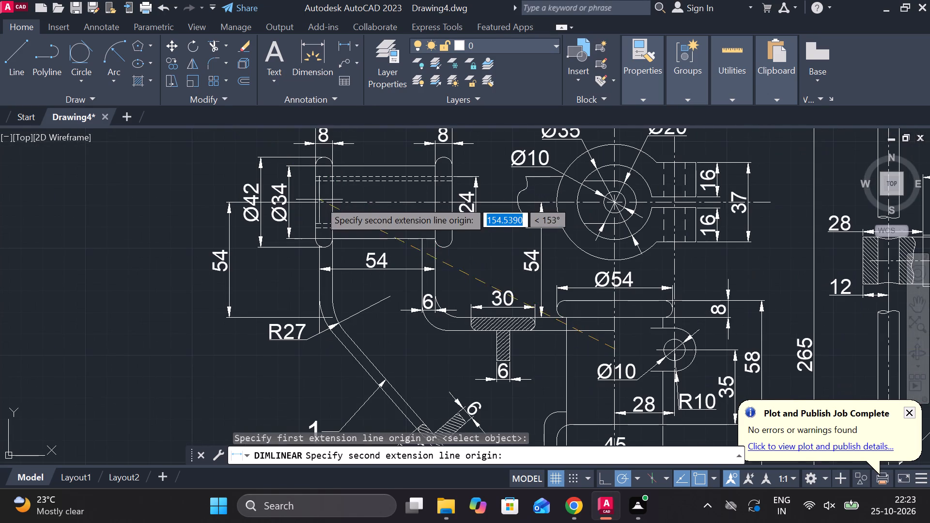
click(313, 213)
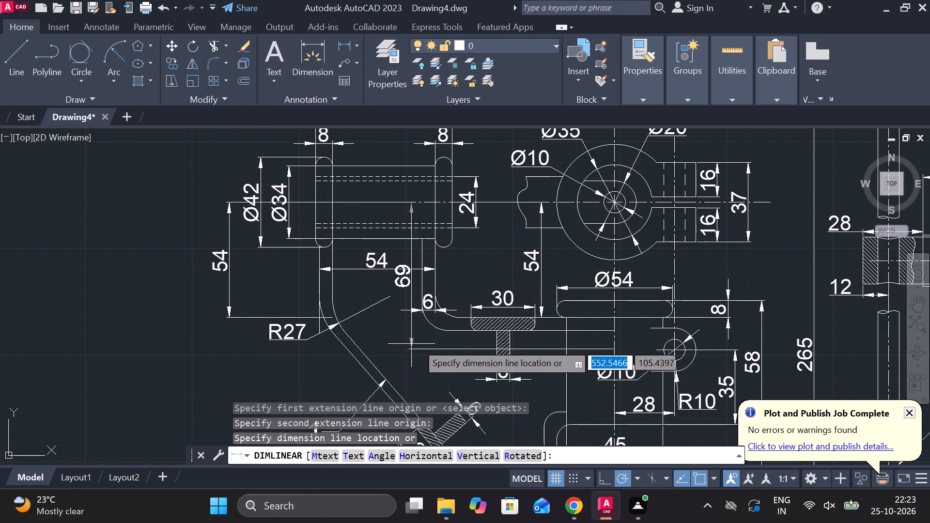
key(Escape)
Return to the assembly view and review its linear dimensions.
scroll(437, 323, down, 2)
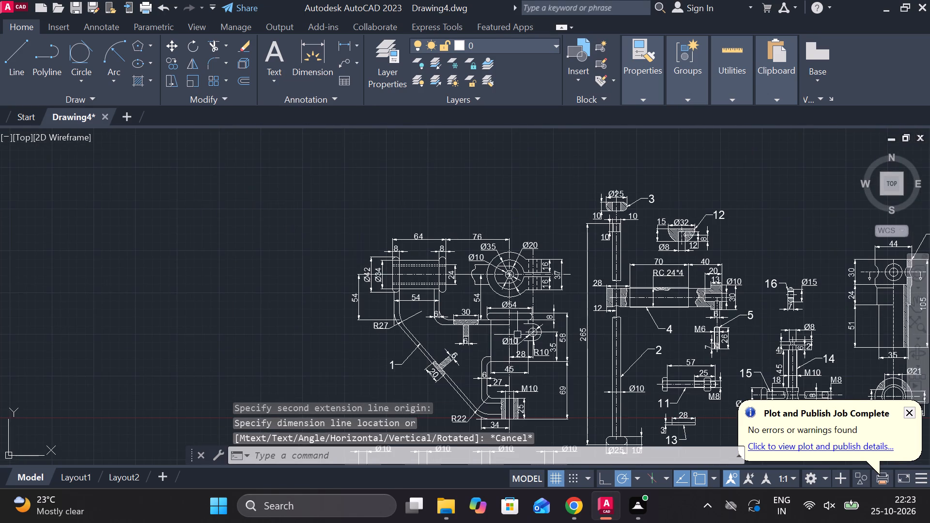
scroll(406, 340, down, 2)
middle_drag(125, 236, 325, 272)
scroll(297, 195, up, 2)
middle_drag(249, 217, 323, 224)
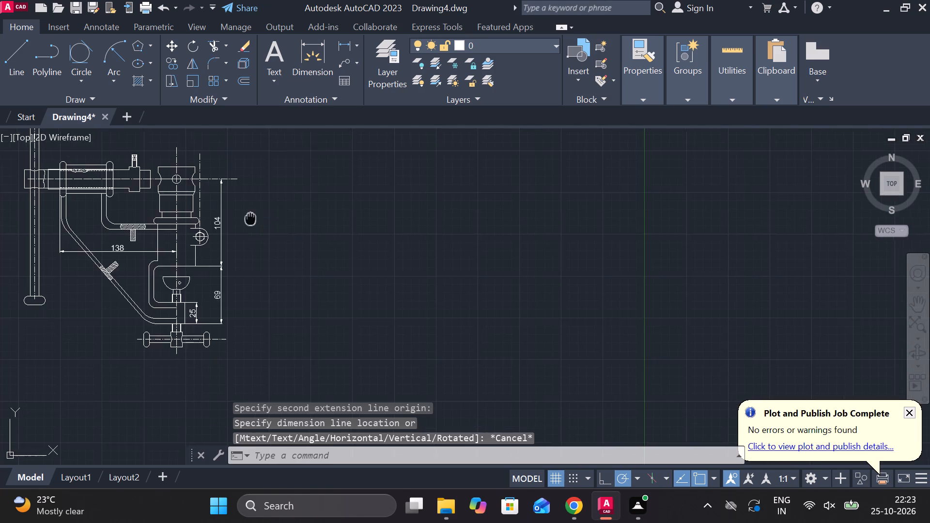
middle_drag(323, 224, 441, 239)
scroll(447, 228, up, 1)
middle_drag(459, 252, 495, 233)
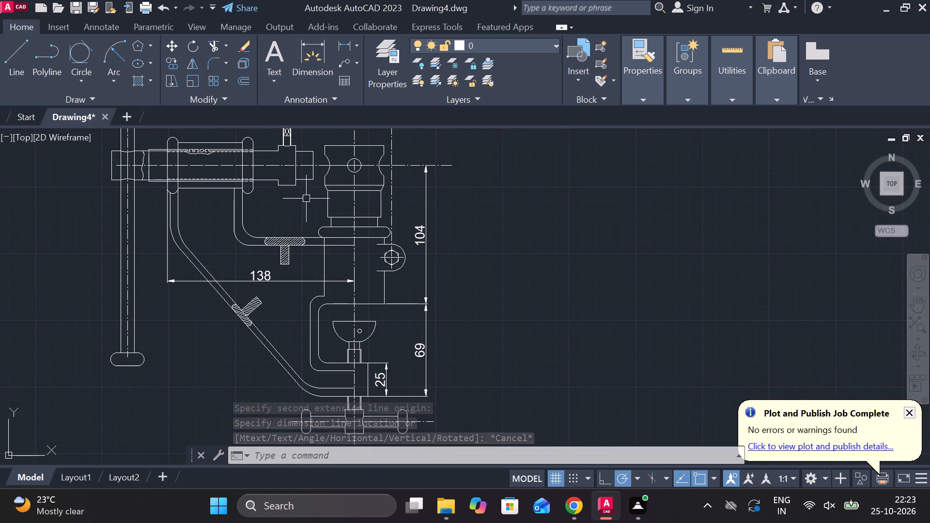
Trim the horizontal spindle's lower outline and hidden lines where they cross the sleeve and both rounded collars.
middle_drag(232, 216, 298, 241)
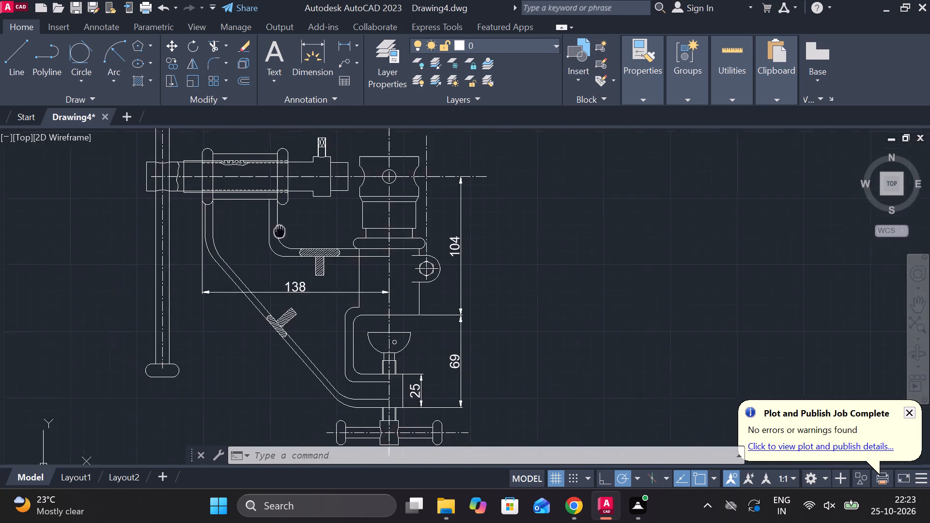
middle_drag(298, 241, 299, 251)
scroll(270, 217, up, 2)
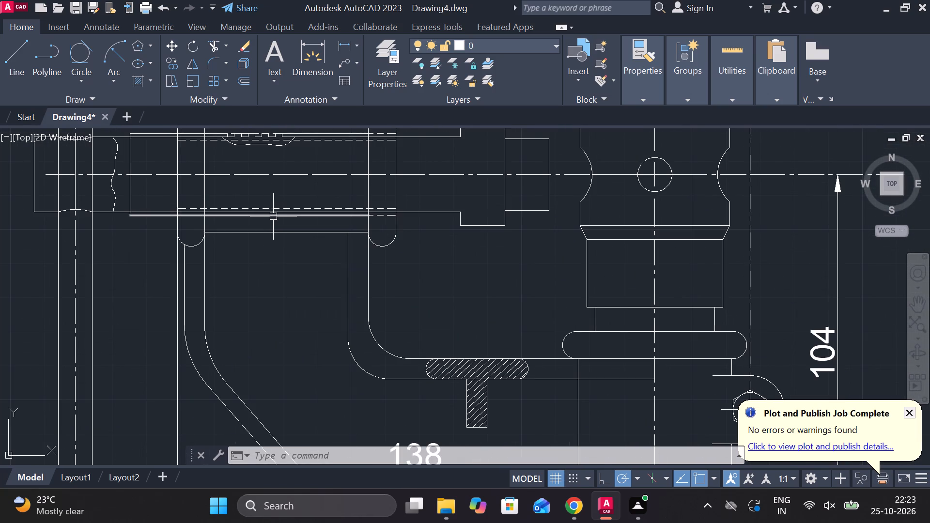
middle_drag(268, 253, 299, 315)
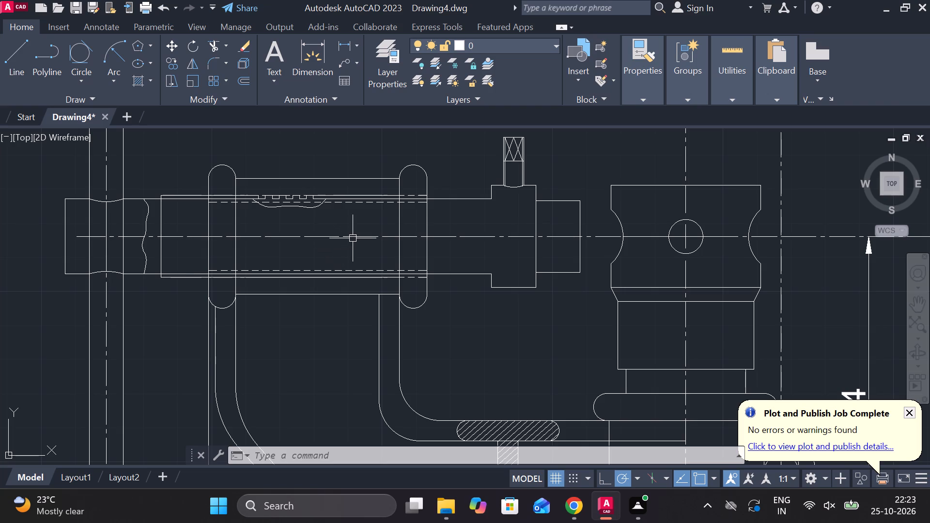
text(TR)
key(space)
drag(329, 258, 323, 278)
drag(229, 260, 224, 286)
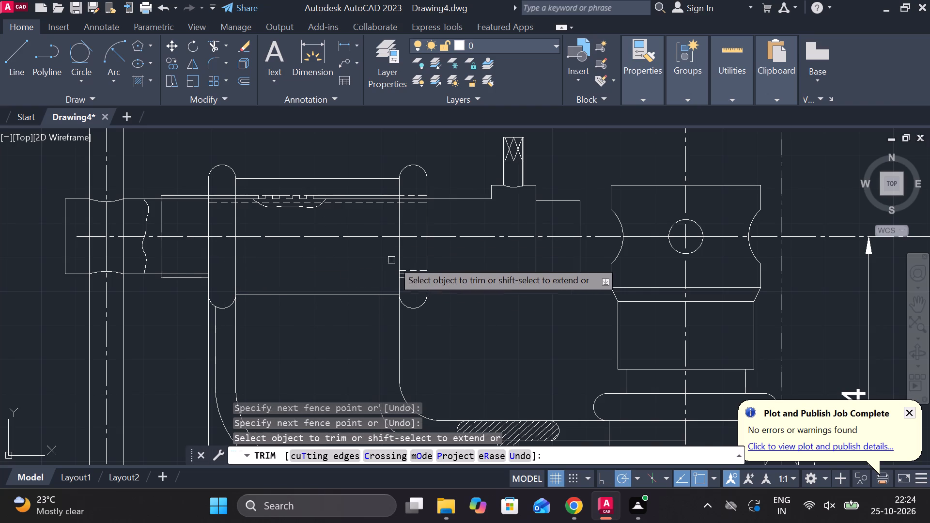
drag(415, 260, 417, 290)
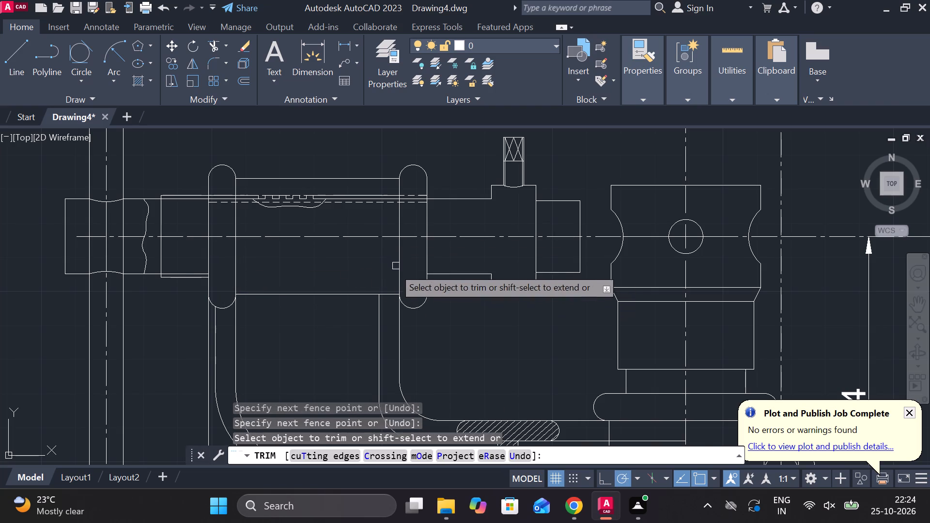
middle_drag(287, 222, 290, 222)
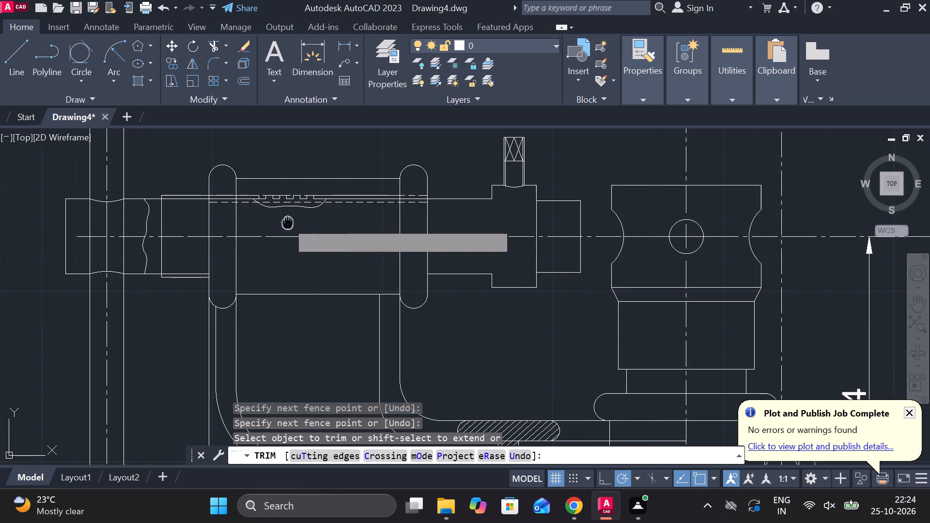
middle_drag(290, 222, 306, 234)
click(243, 215)
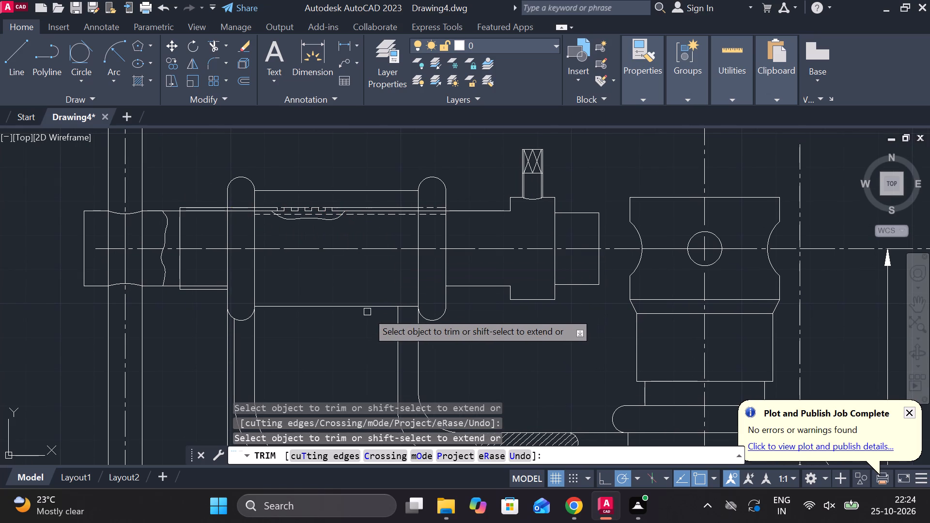
Trim the sleeve's bottom edge between the curved frame arm's vertical line and the right collar.
scroll(438, 312, up, 2)
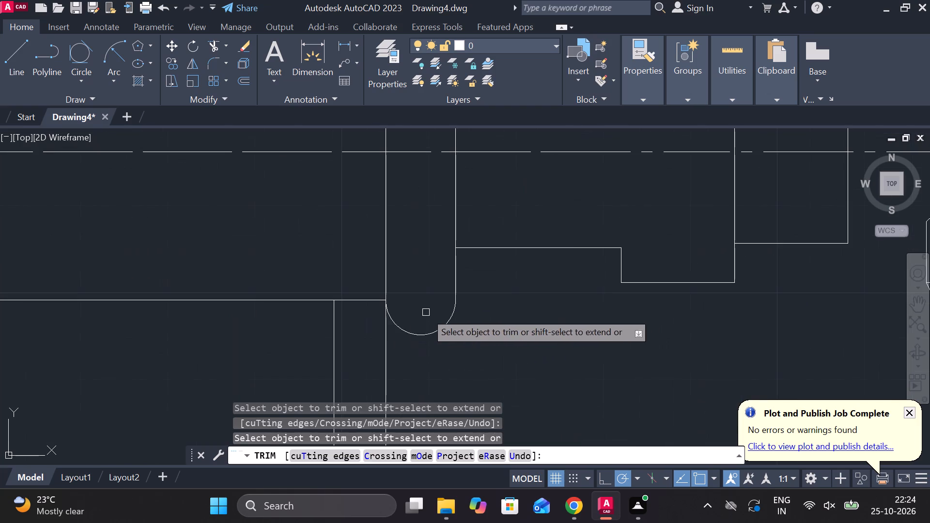
click(349, 301)
scroll(344, 286, down, 1)
key(Escape)
Stretch the upper end of the right curved arm's inner vertical line up into the sleeve, just below the horizontal centreline.
click(338, 312)
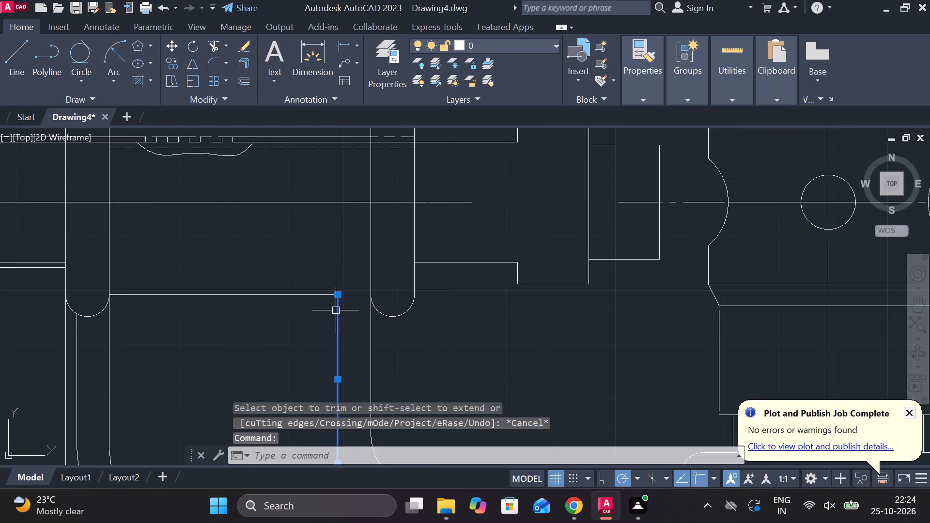
click(335, 296)
click(334, 222)
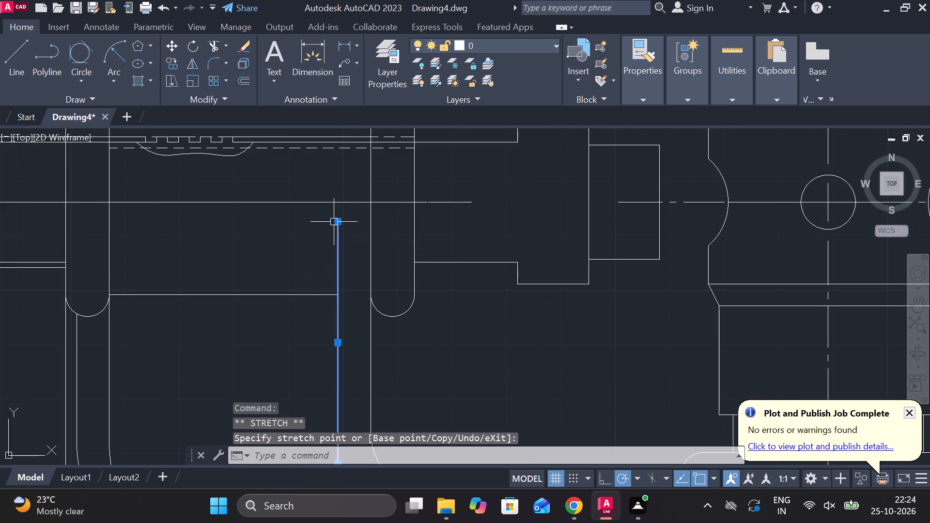
key(Escape)
Trim the spindle's upper outline and hidden lines where they cross the right rounded collar.
scroll(294, 246, down, 1)
middle_drag(297, 244, 320, 275)
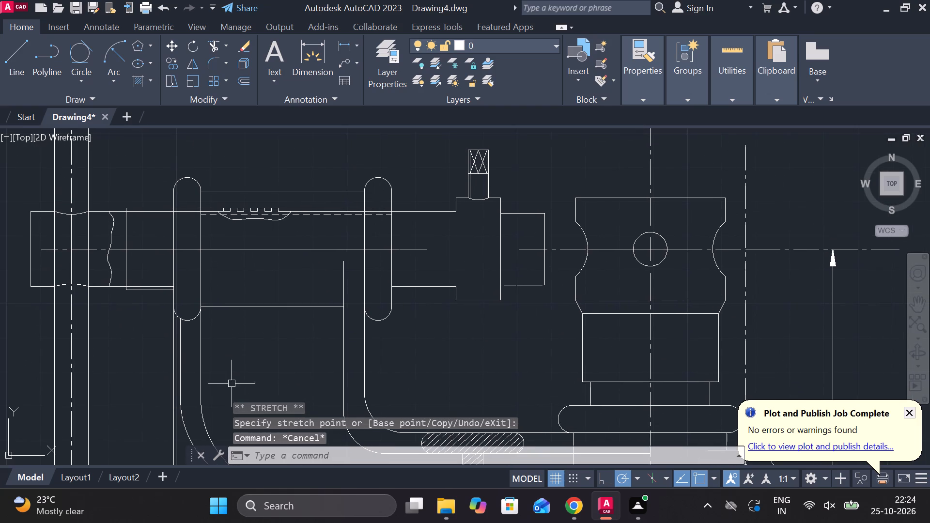
middle_drag(232, 379, 339, 228)
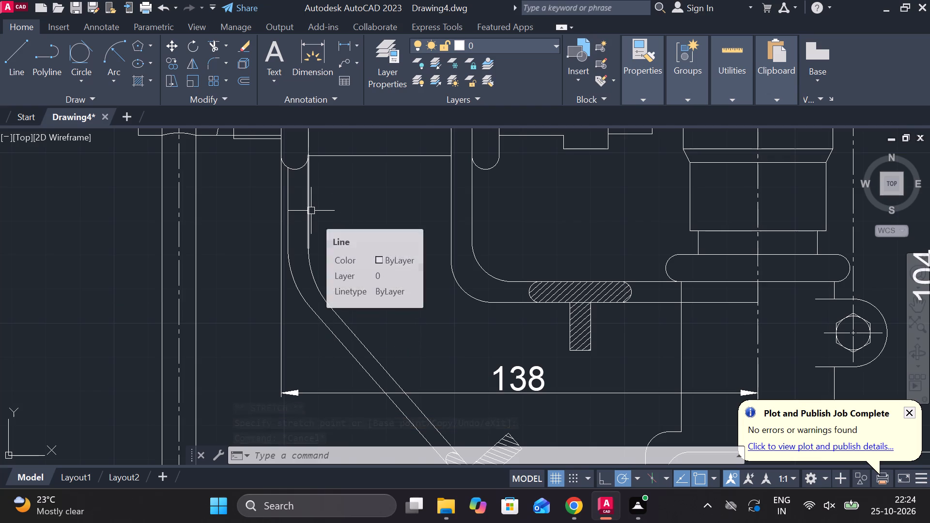
scroll(382, 199, down, 2)
middle_drag(386, 199, 360, 292)
scroll(330, 216, up, 2)
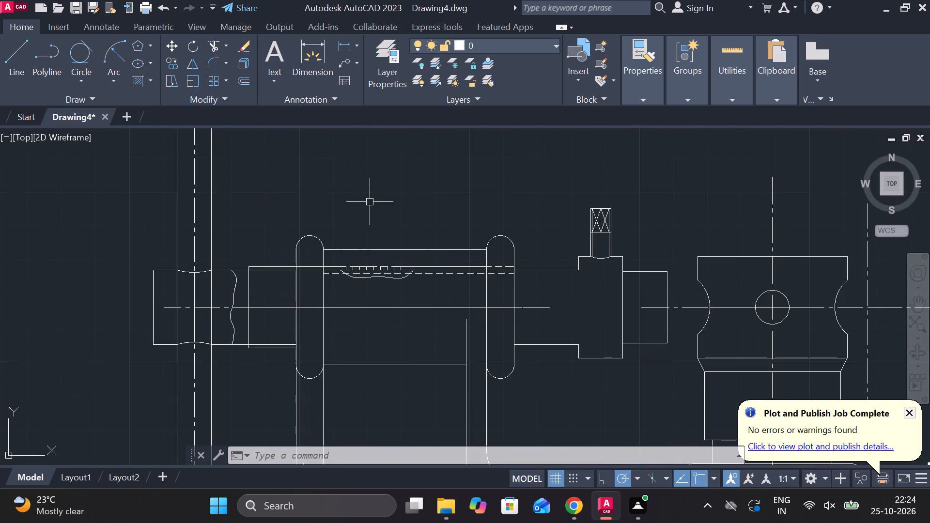
key(Escape)
text(TR)
key(space)
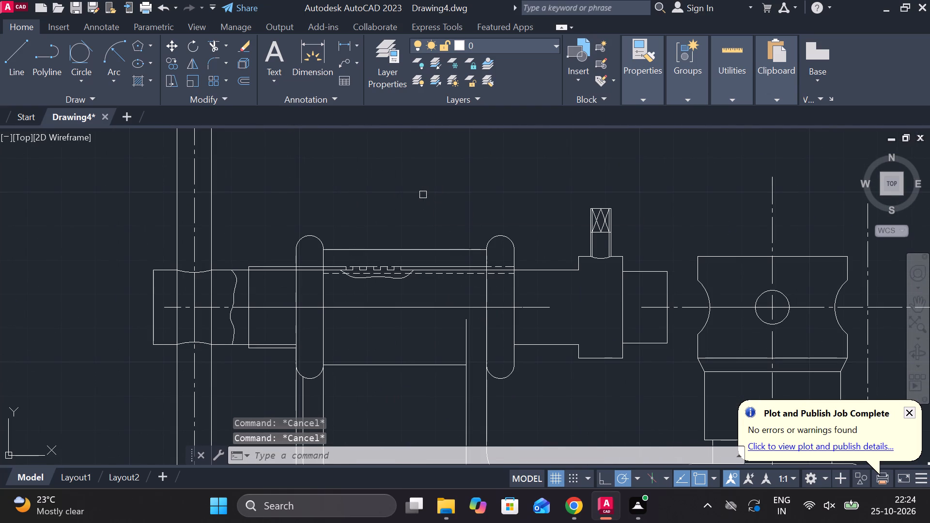
middle_drag(399, 216, 367, 204)
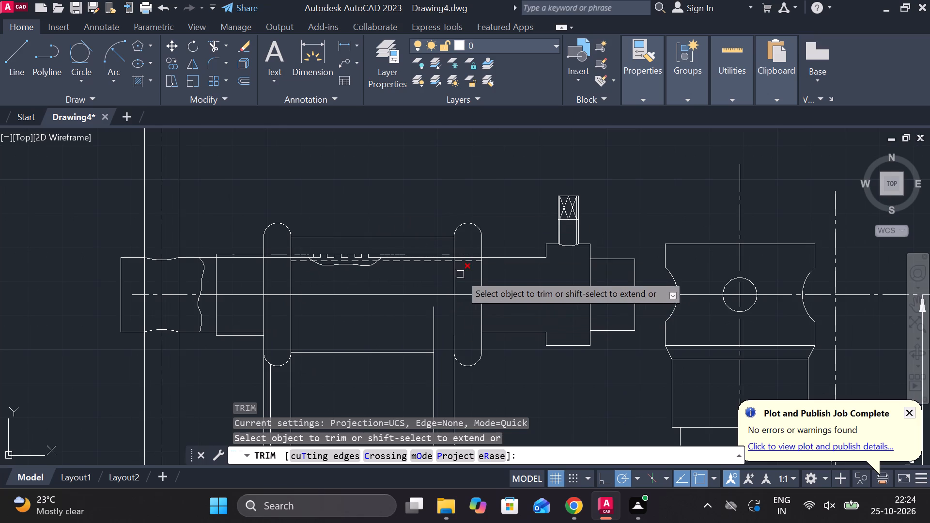
drag(466, 244, 470, 270)
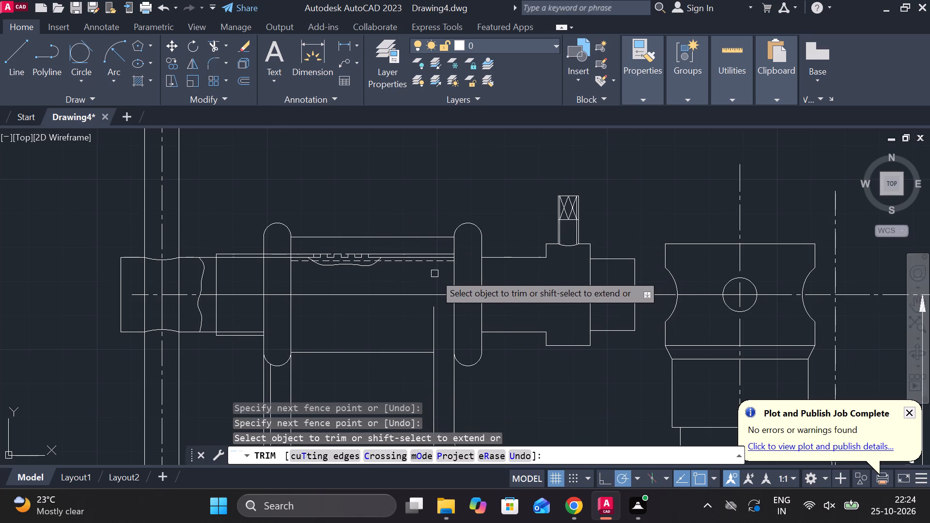
scroll(324, 280, up, 2)
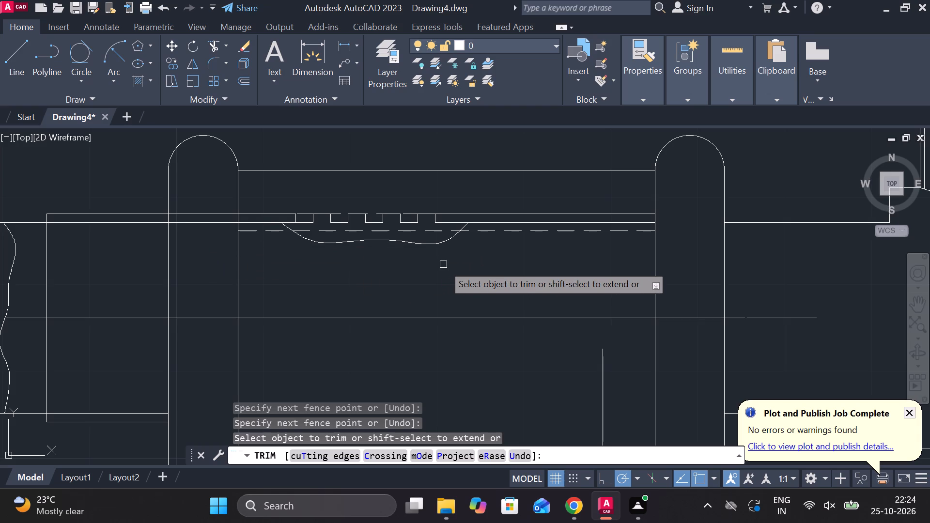
key(Escape)
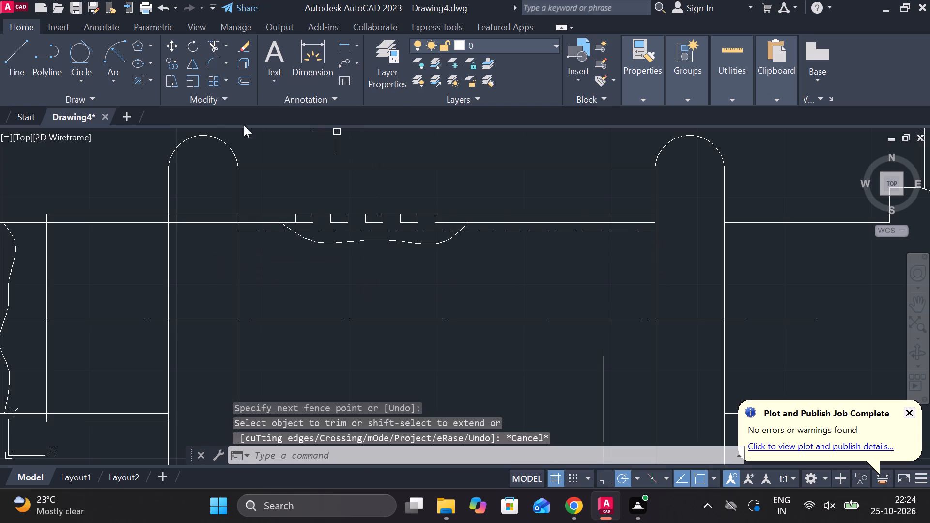
Draw a break-line spline from the spindle's upper line beside the left collar, below the thread teeth, to the sleeve's top edge near the right collar.
text(SP)
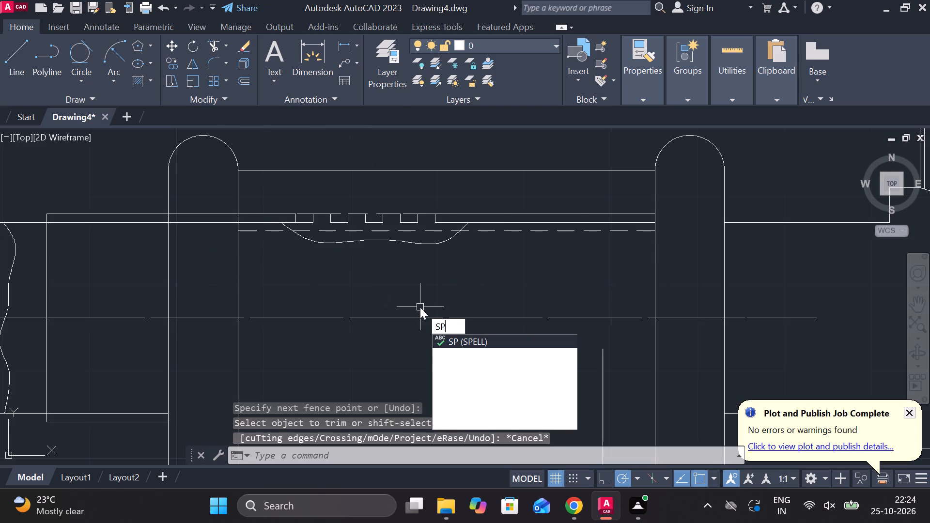
click(457, 357)
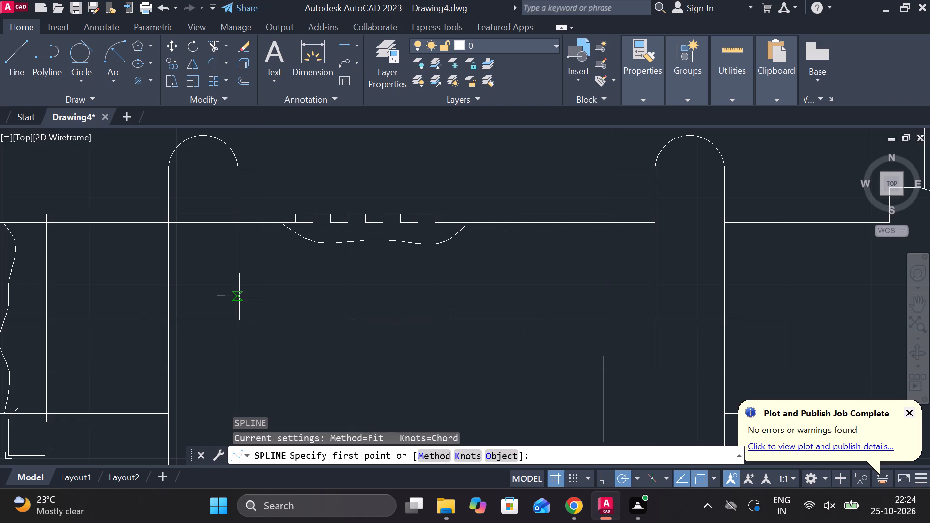
click(144, 214)
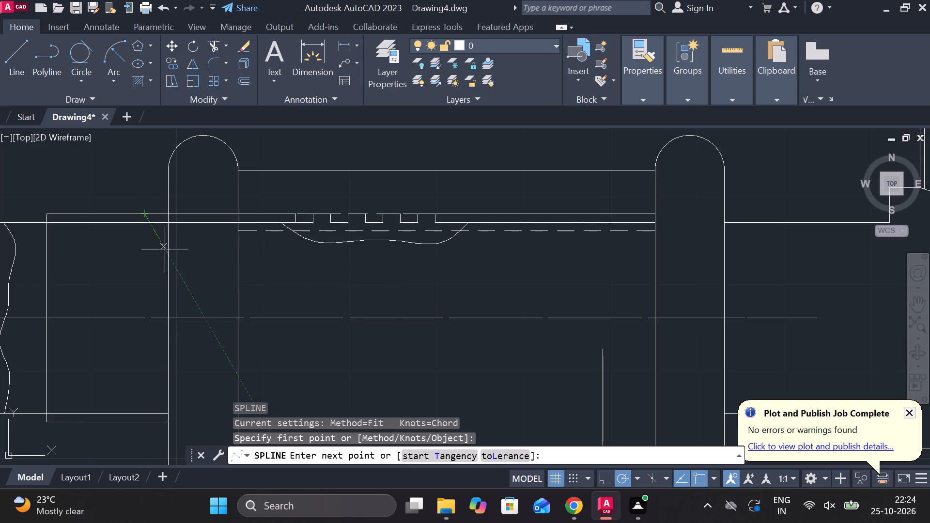
click(191, 259)
click(297, 272)
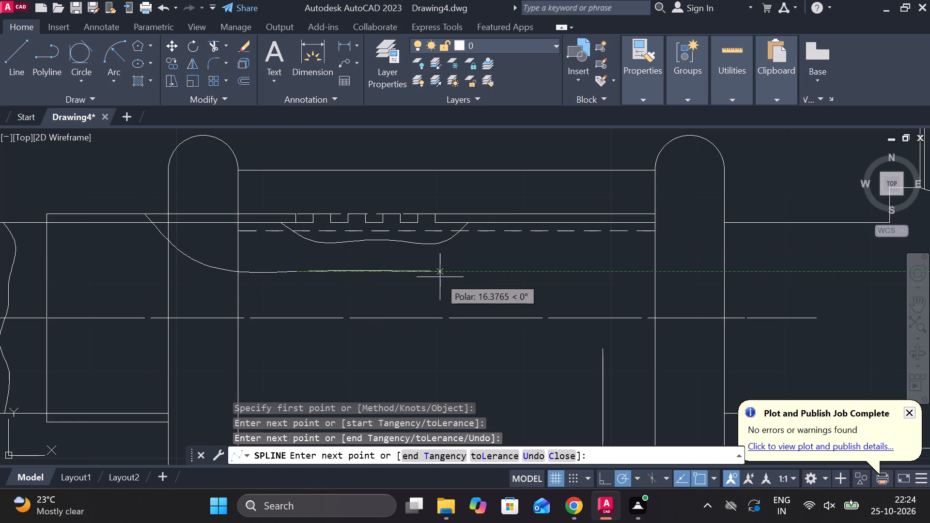
click(440, 277)
click(489, 274)
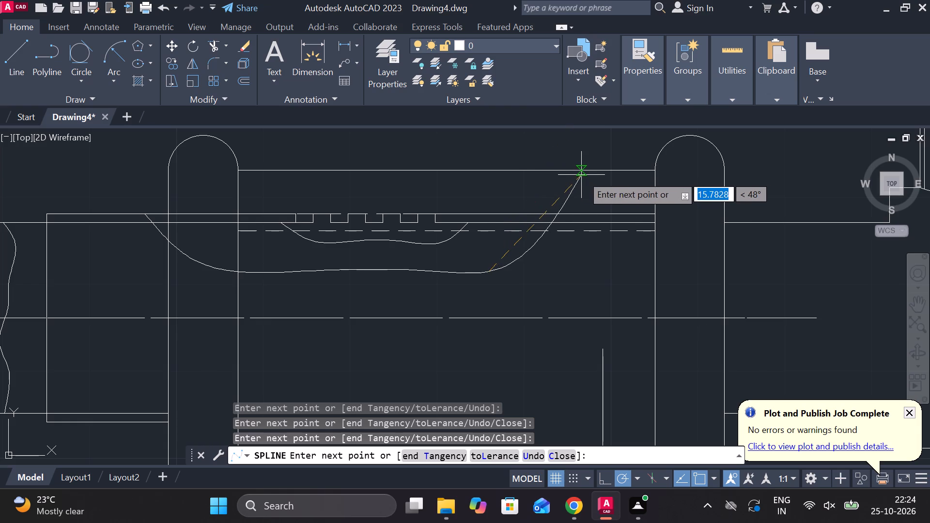
click(615, 174)
key(Return)
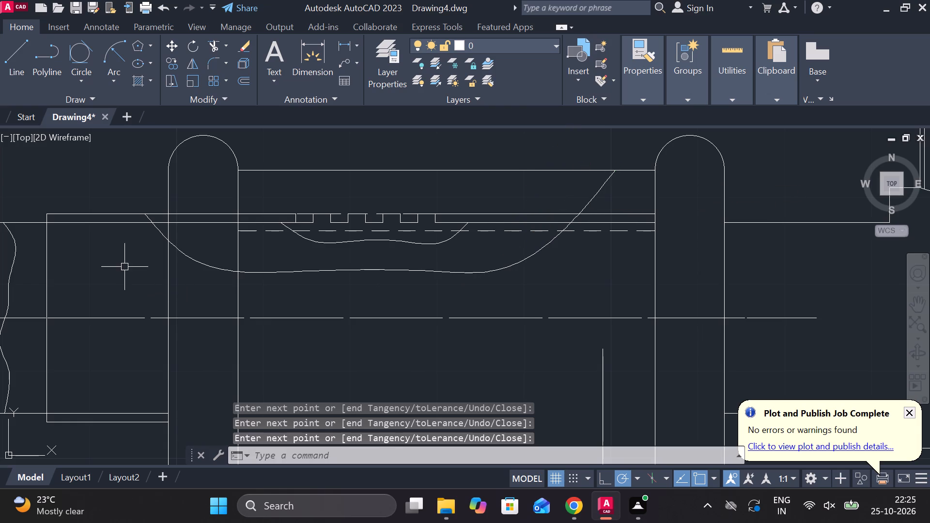
Hatch the sleeve wall above the spindle and the left collar's upper part, using angle 90 and scale 0.4.
scroll(124, 265, up, 2)
scroll(259, 241, down, 1)
middle_drag(336, 237, 266, 298)
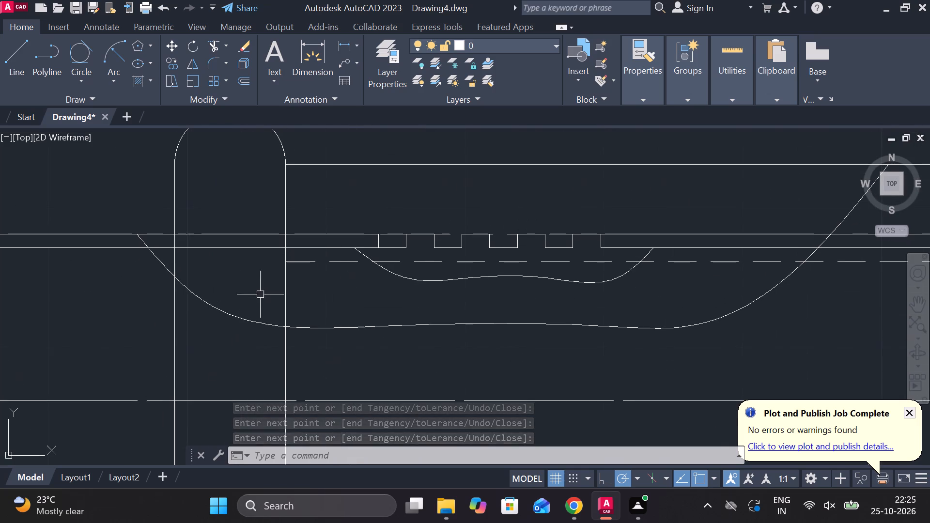
click(140, 81)
click(410, 191)
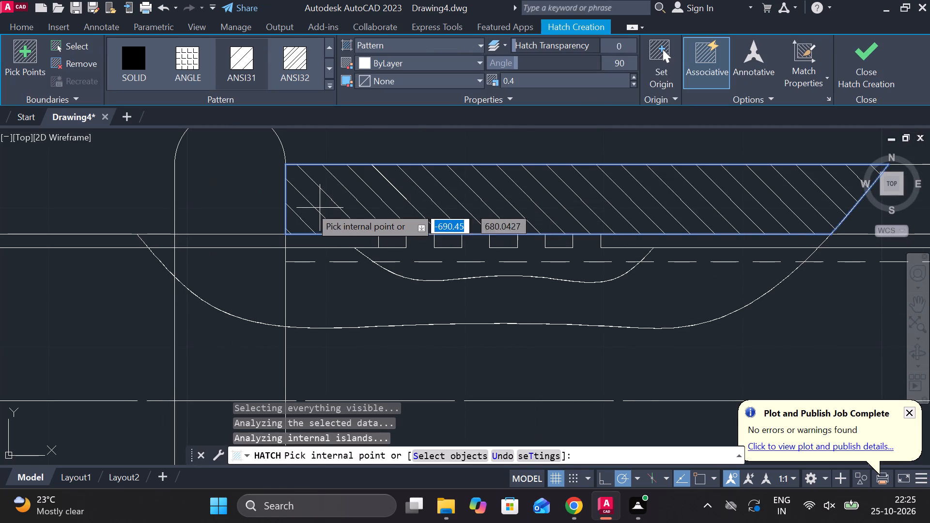
click(263, 198)
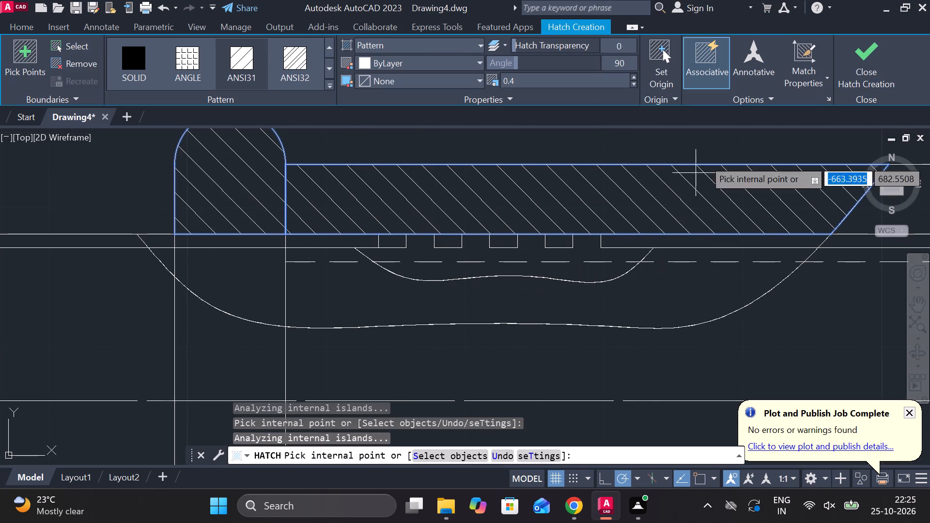
click(851, 63)
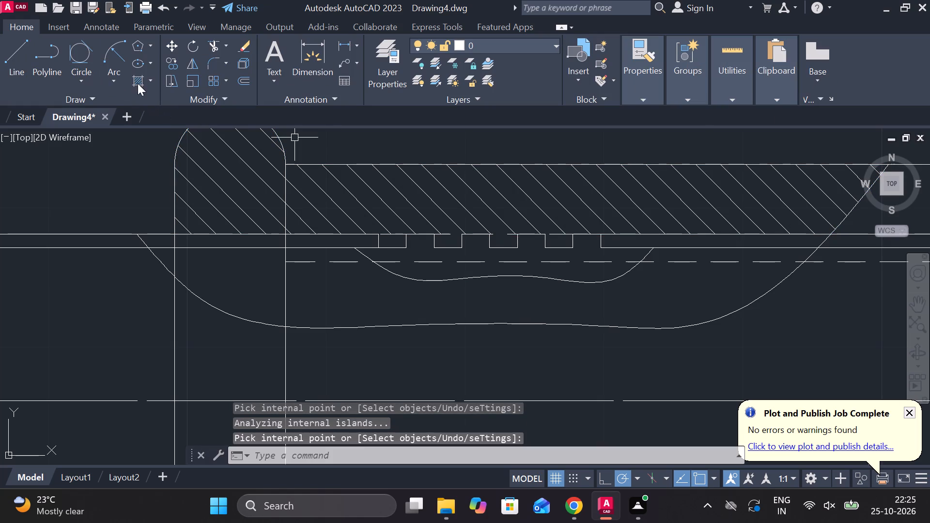
Hatch the areas below the thread down to the break line, including the left collar portion, with angle 0 and scale 0.4.
click(138, 83)
drag(626, 65, 612, 65)
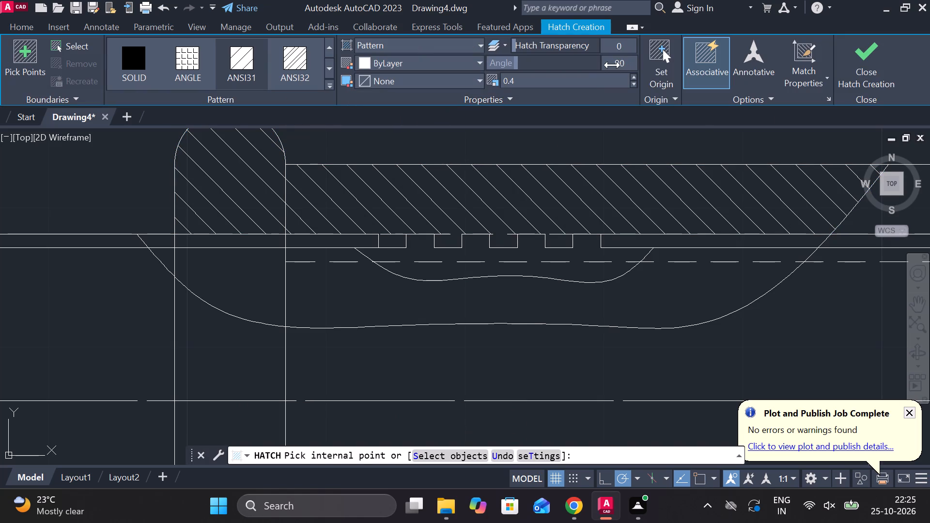
drag(612, 65, 597, 65)
click(624, 63)
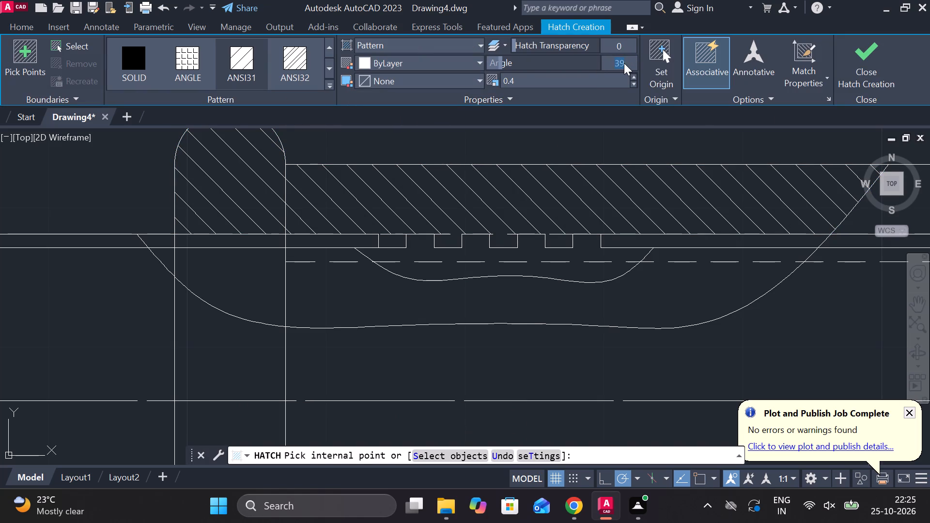
key(o)
key(Return)
click(361, 300)
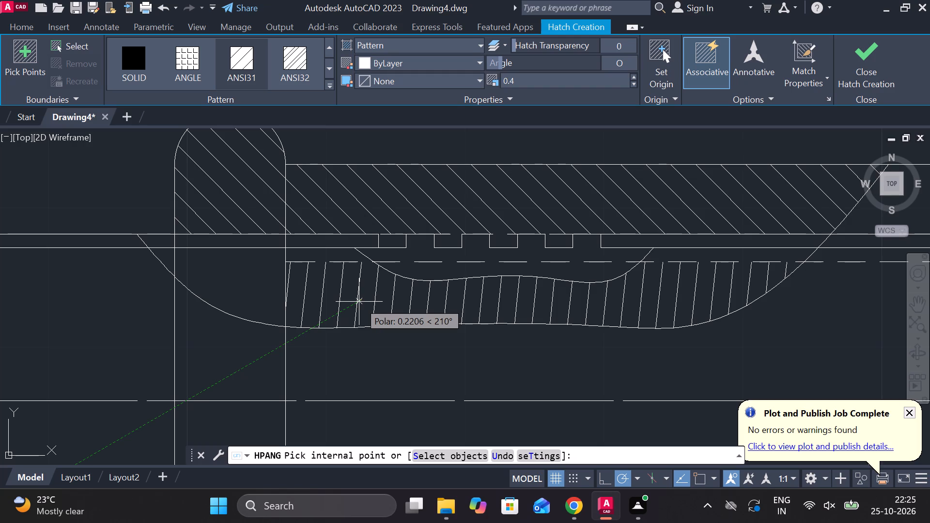
click(270, 288)
click(339, 284)
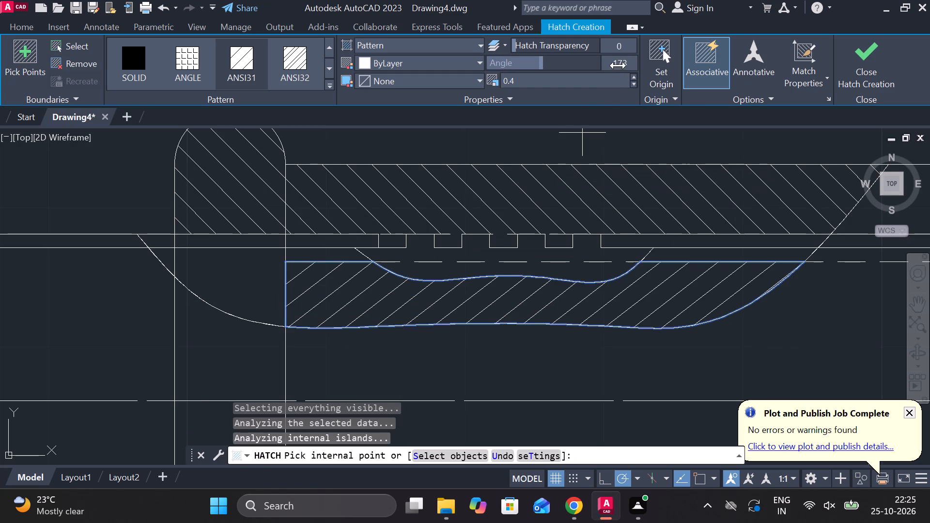
drag(626, 65, 620, 65)
drag(619, 65, 543, 65)
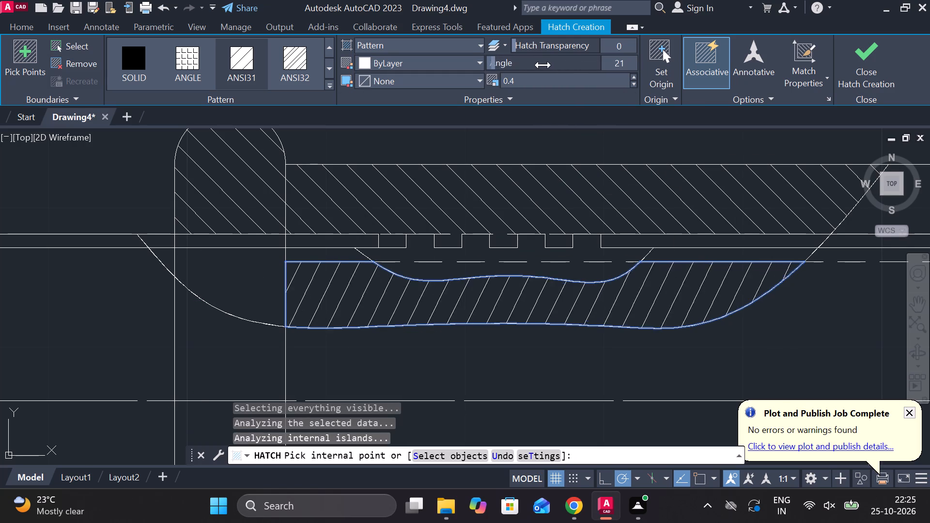
drag(543, 65, 465, 68)
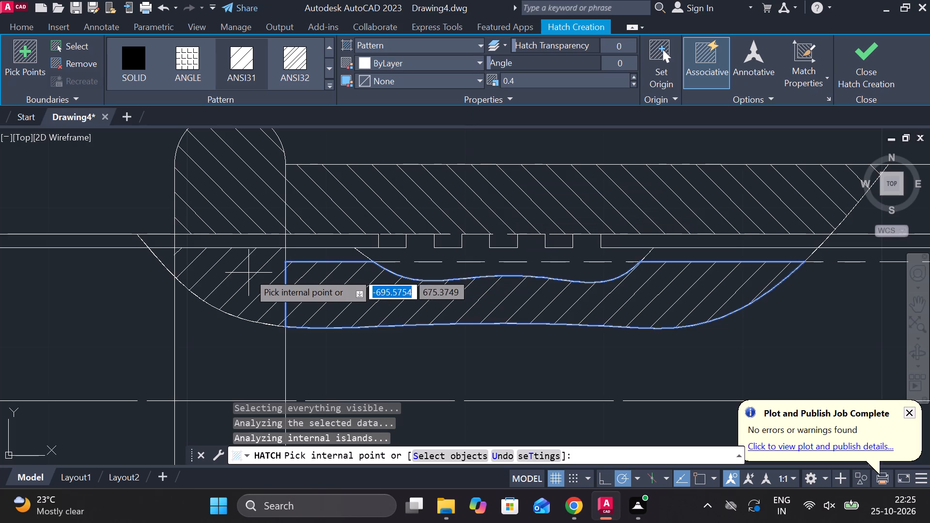
click(248, 273)
click(860, 65)
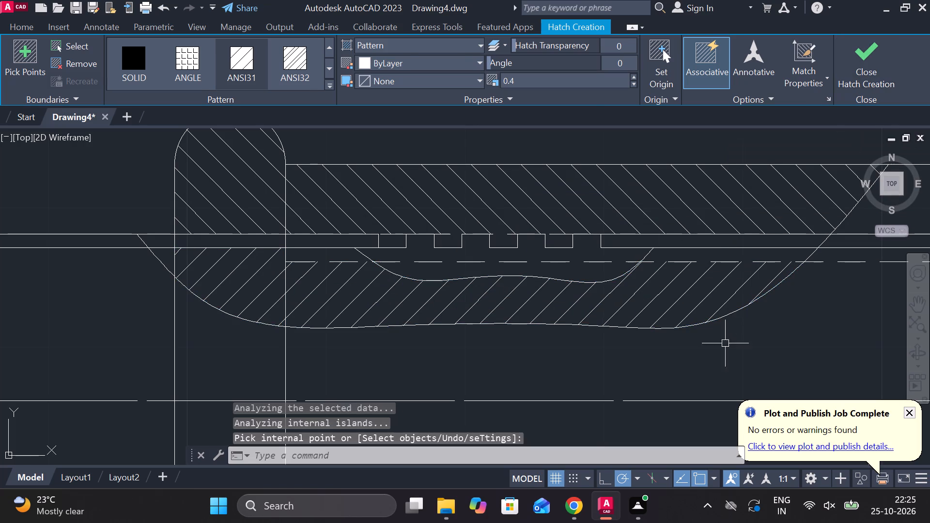
Erase the dashed hidden line running below the thread teeth through the sleeve's broken-out section.
click(541, 262)
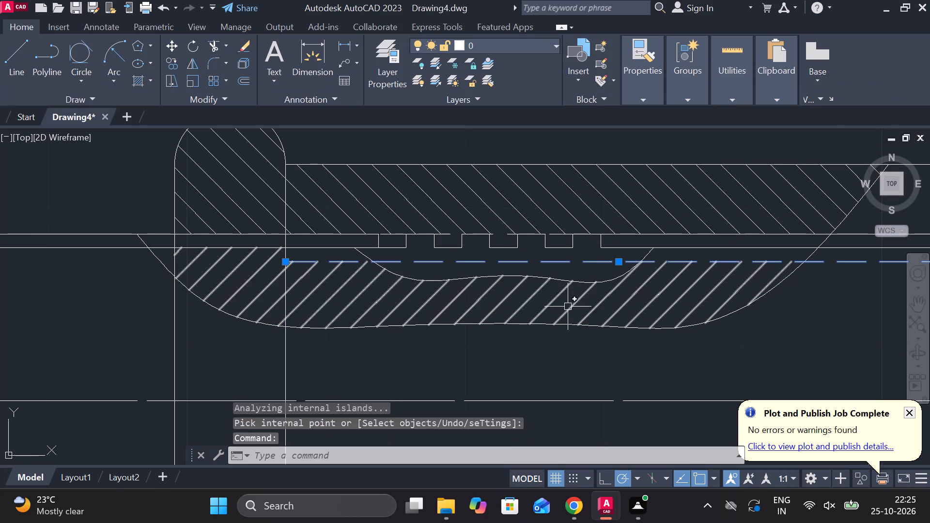
text(E)
key(space)
Erase the hatch between the thread and the lower break line, including its left collar portion.
scroll(568, 345, down, 2)
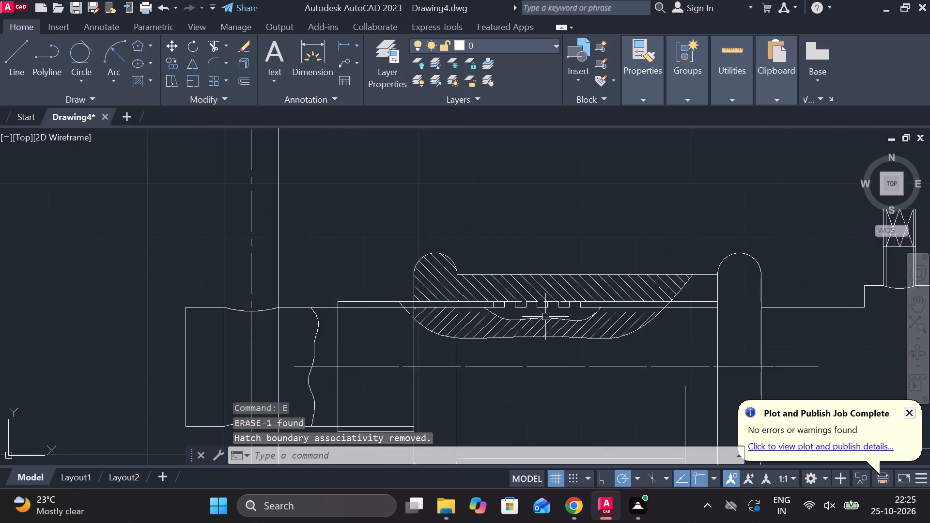
scroll(545, 308, up, 2)
click(388, 347)
click(419, 354)
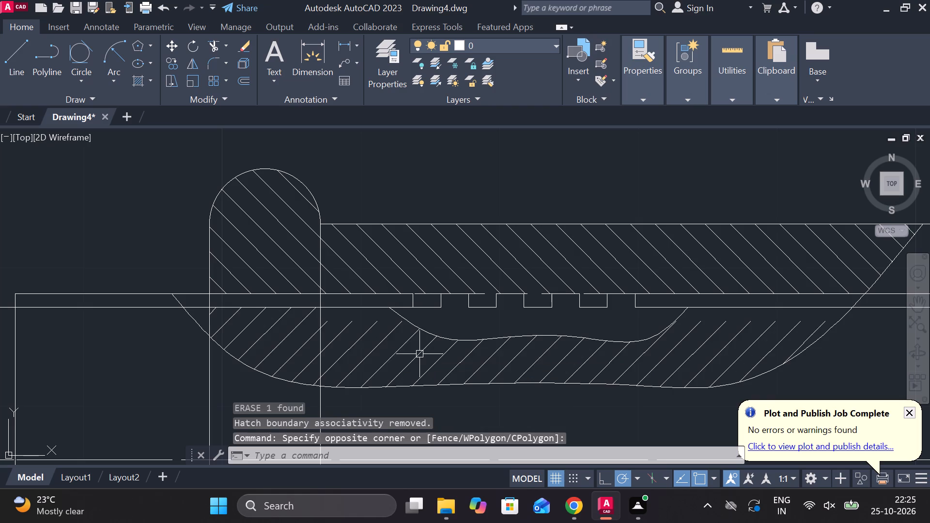
key(Escape)
click(420, 355)
text(E)
key(space)
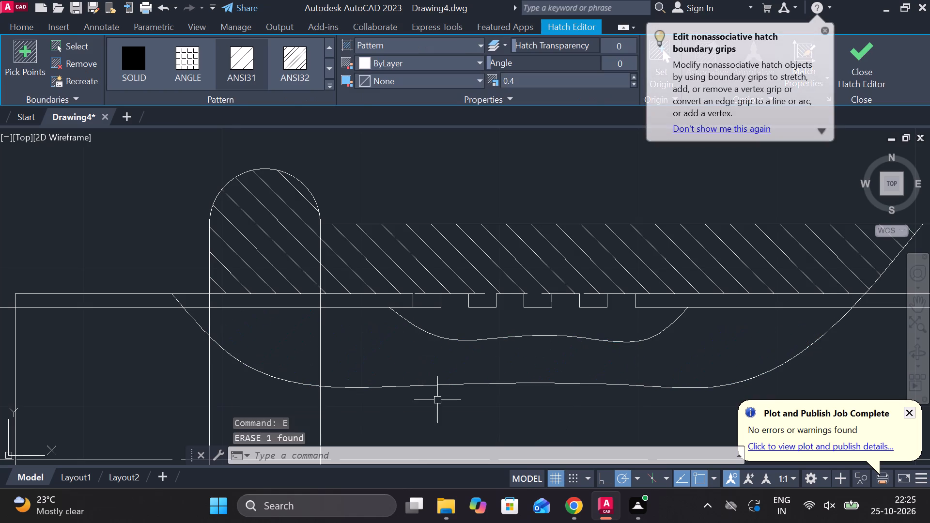
Hatch the area below the thread, the left collar portion and the region inside the small inner curve, using angle 0 and scale 0.4.
click(144, 83)
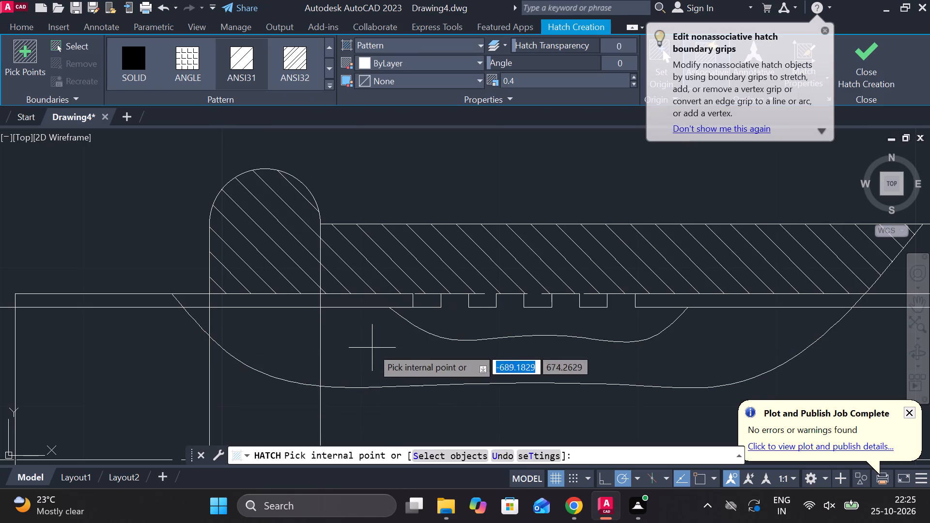
click(372, 348)
click(282, 337)
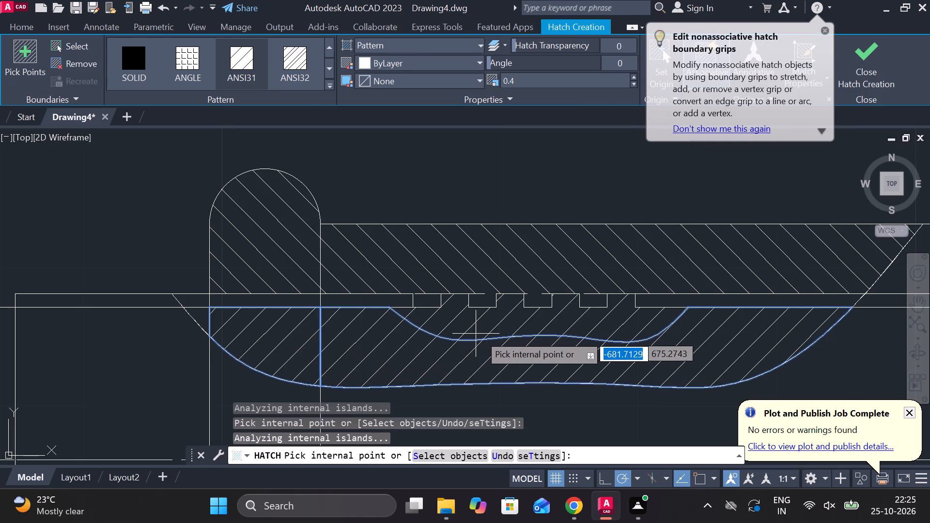
click(483, 335)
click(854, 72)
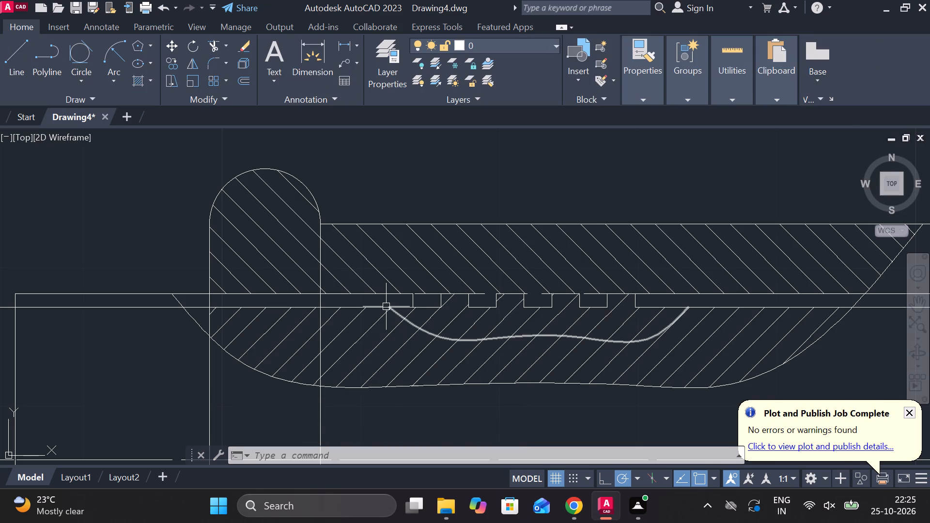
Erase the small inner spline just below the thread teeth.
click(554, 334)
text(E)
key(space)
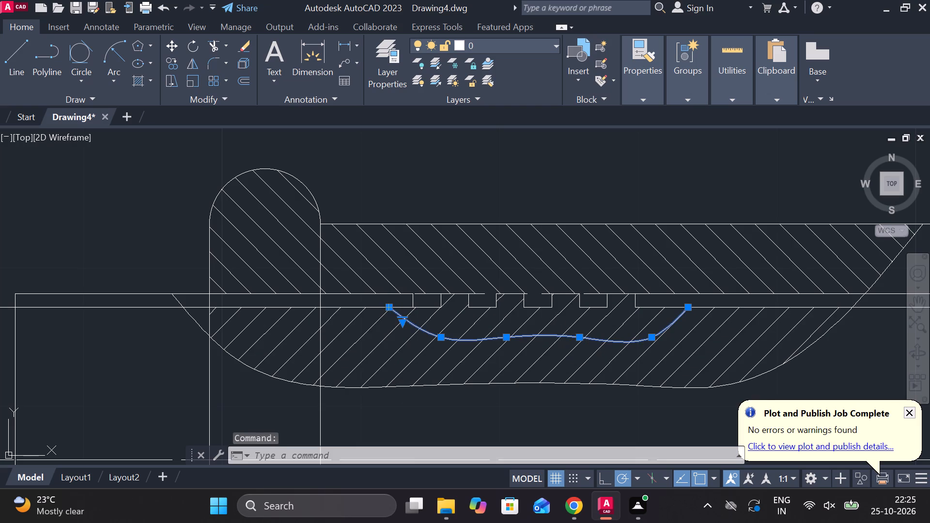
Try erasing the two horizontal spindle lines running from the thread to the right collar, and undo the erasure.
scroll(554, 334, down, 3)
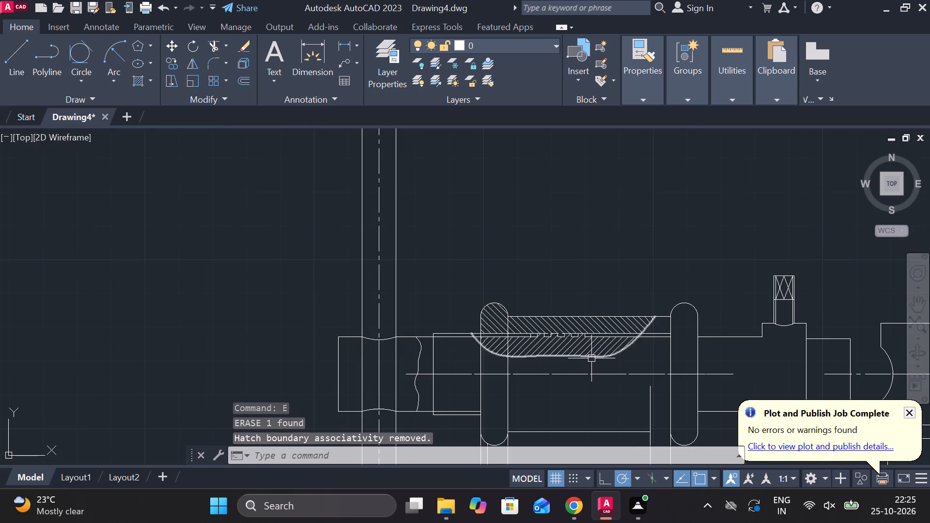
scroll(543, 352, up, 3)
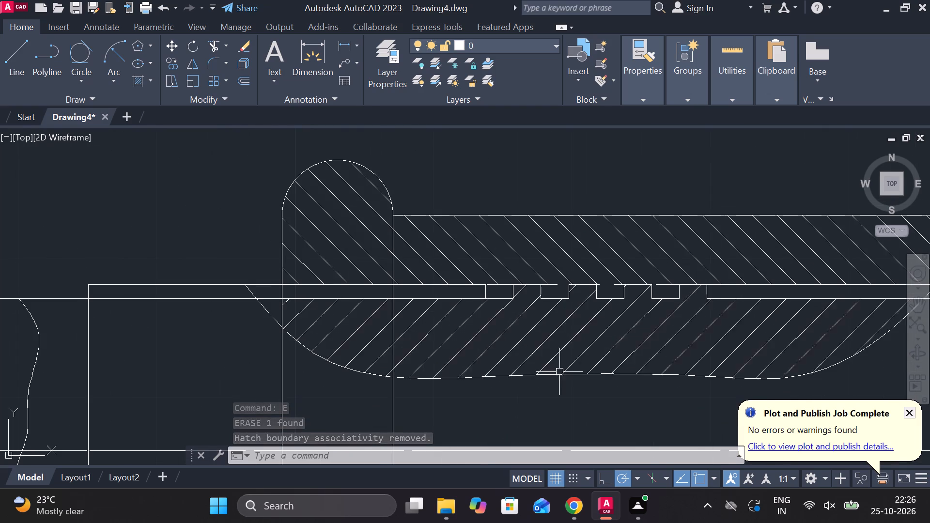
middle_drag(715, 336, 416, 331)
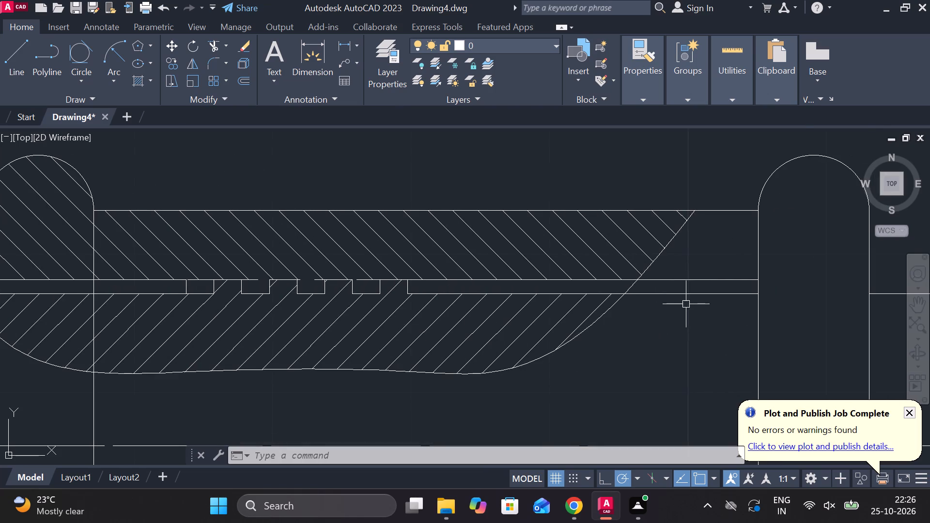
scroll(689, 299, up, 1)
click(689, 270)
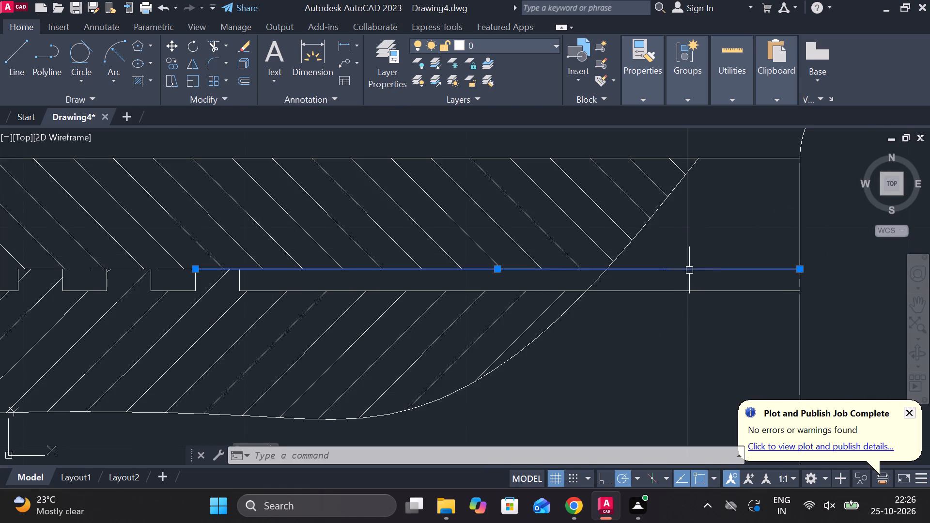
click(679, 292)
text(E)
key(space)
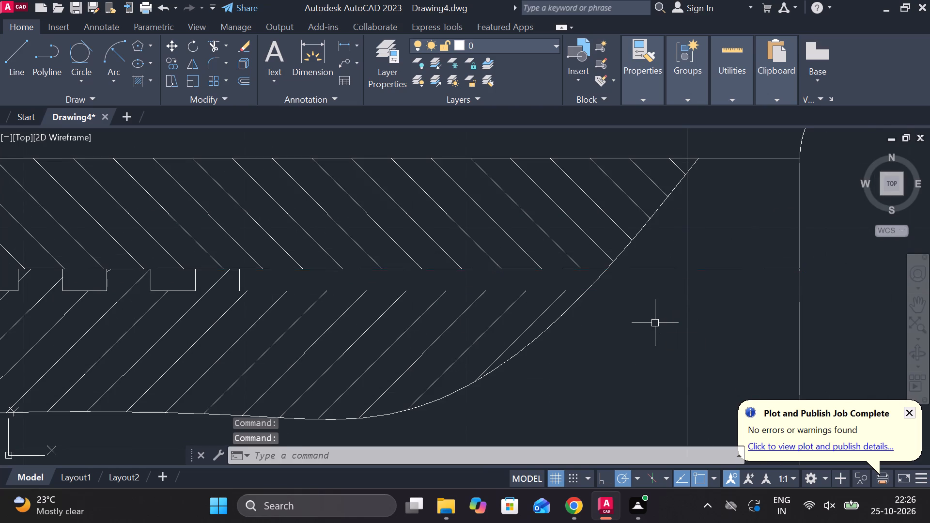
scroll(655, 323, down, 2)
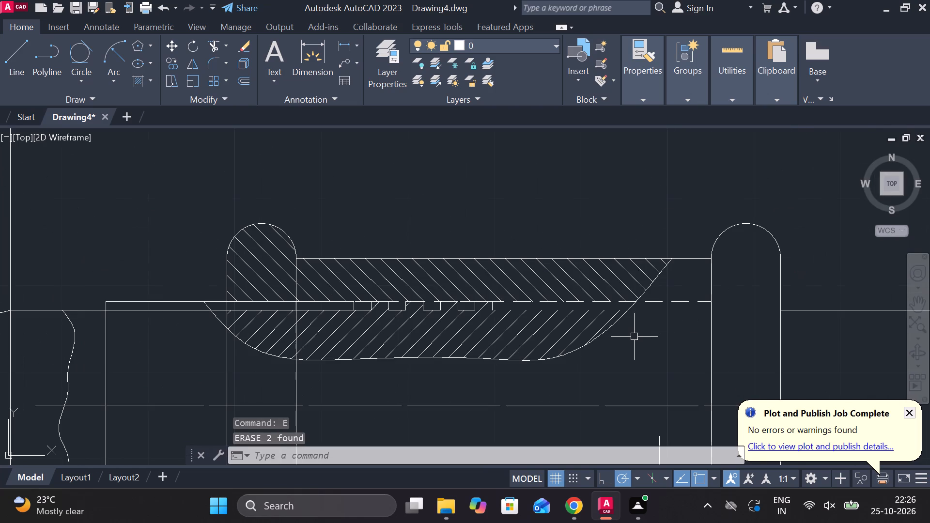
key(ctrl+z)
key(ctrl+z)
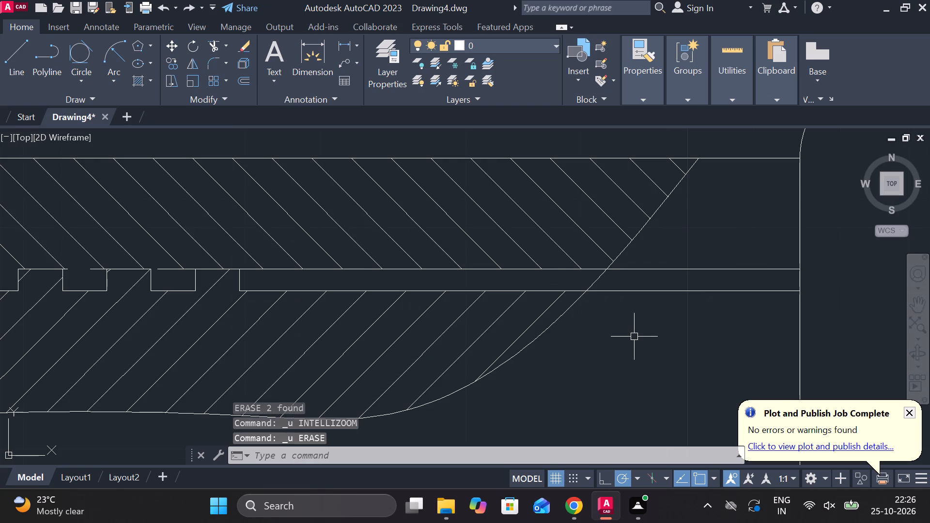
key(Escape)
Trim the two horizontal spindle lines between the break line and the right rounded collar.
text(TR)
key(space)
drag(722, 226, 689, 328)
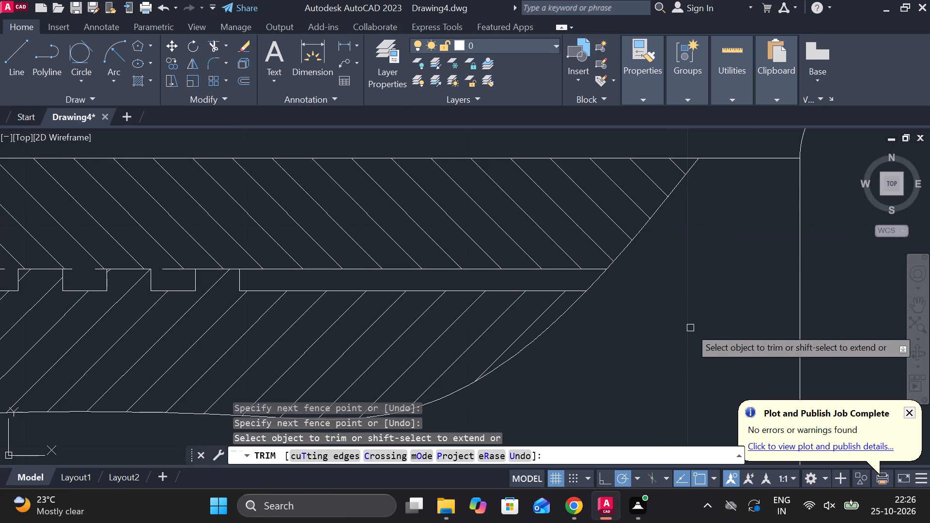
scroll(683, 332, down, 3)
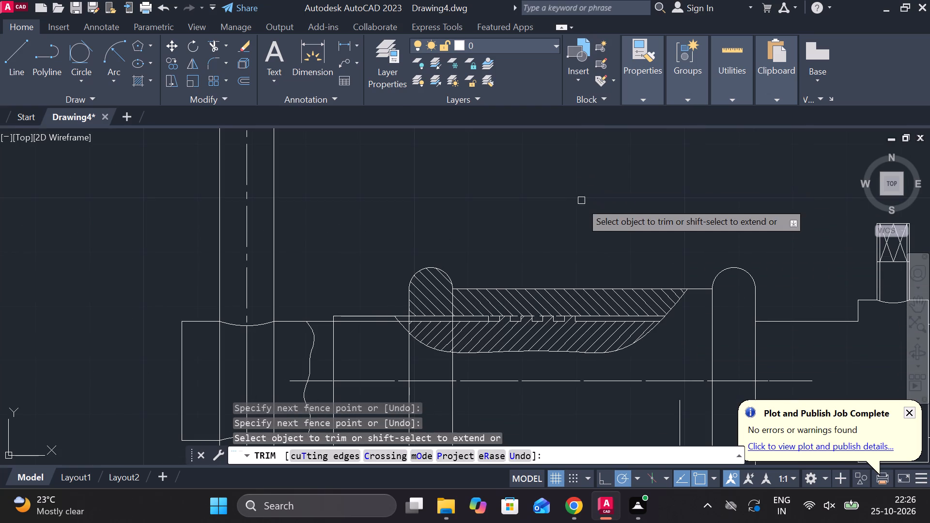
middle_drag(682, 381, 642, 224)
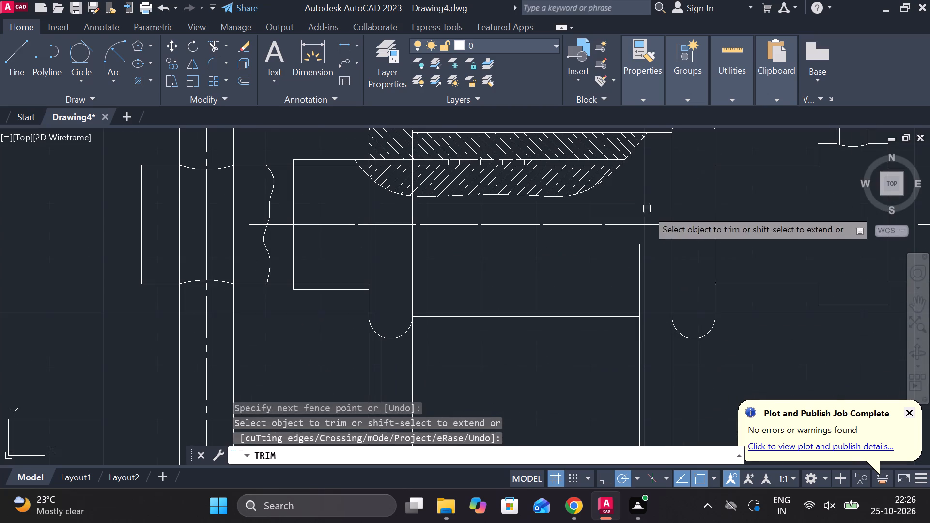
scroll(621, 360, down, 2)
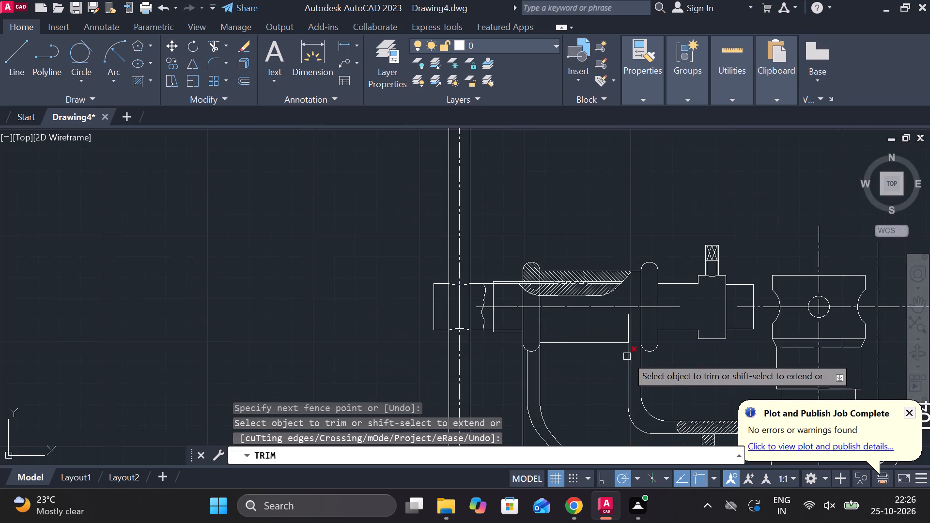
middle_drag(711, 377, 596, 311)
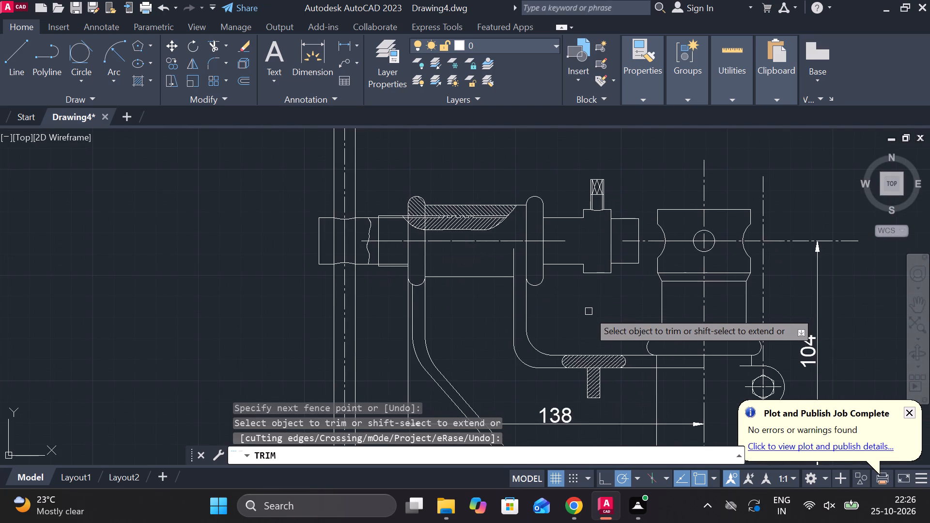
key(Escape)
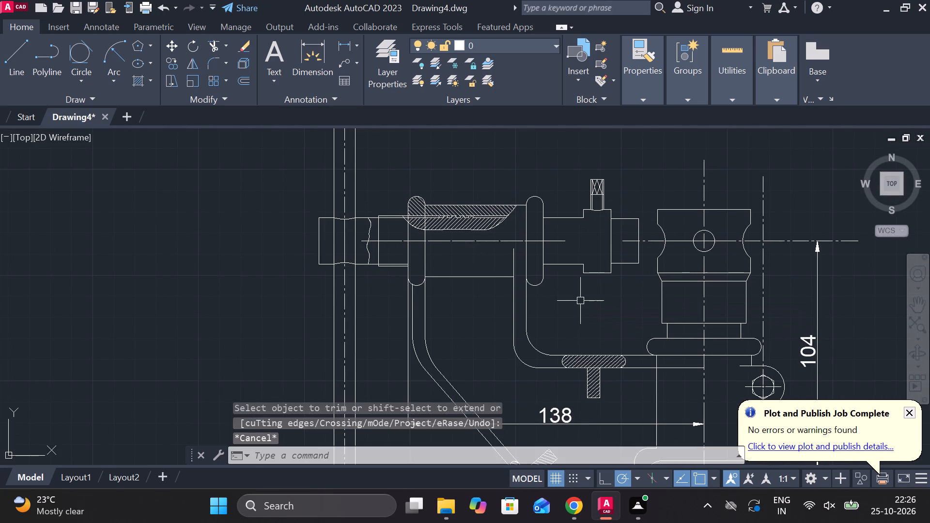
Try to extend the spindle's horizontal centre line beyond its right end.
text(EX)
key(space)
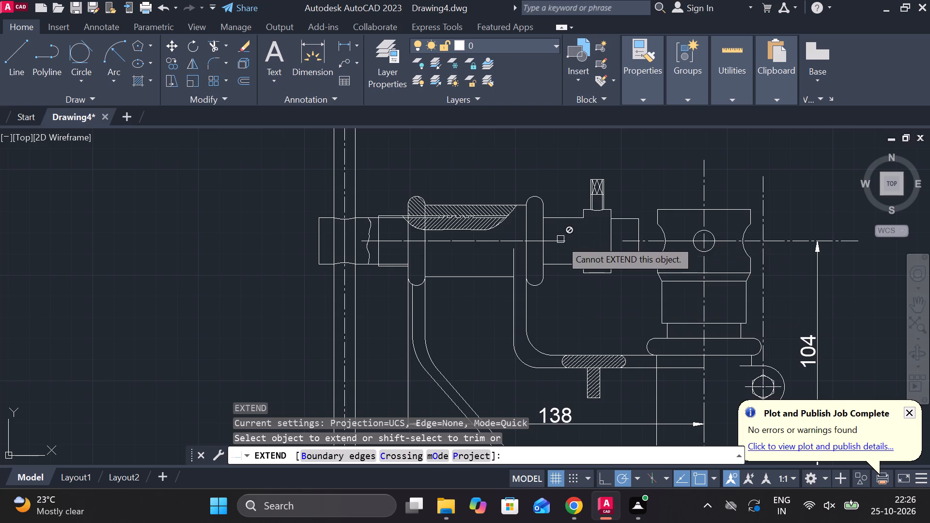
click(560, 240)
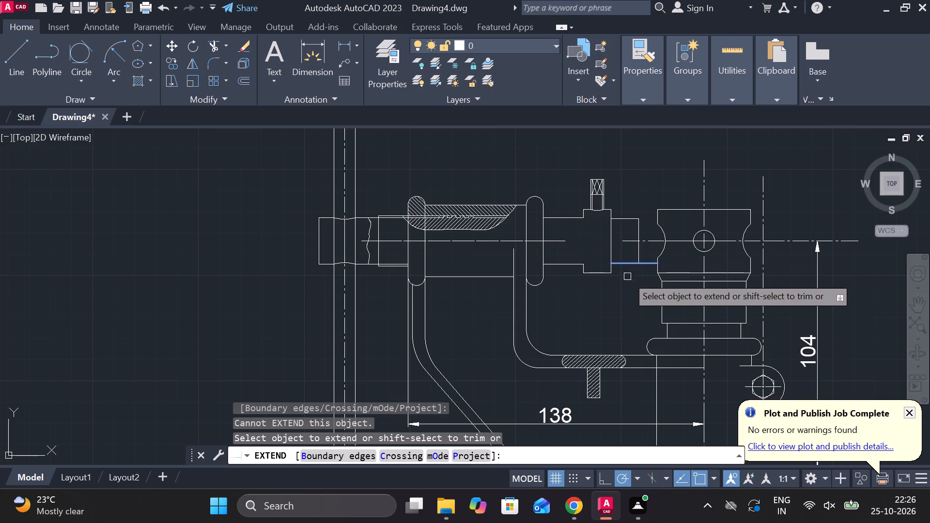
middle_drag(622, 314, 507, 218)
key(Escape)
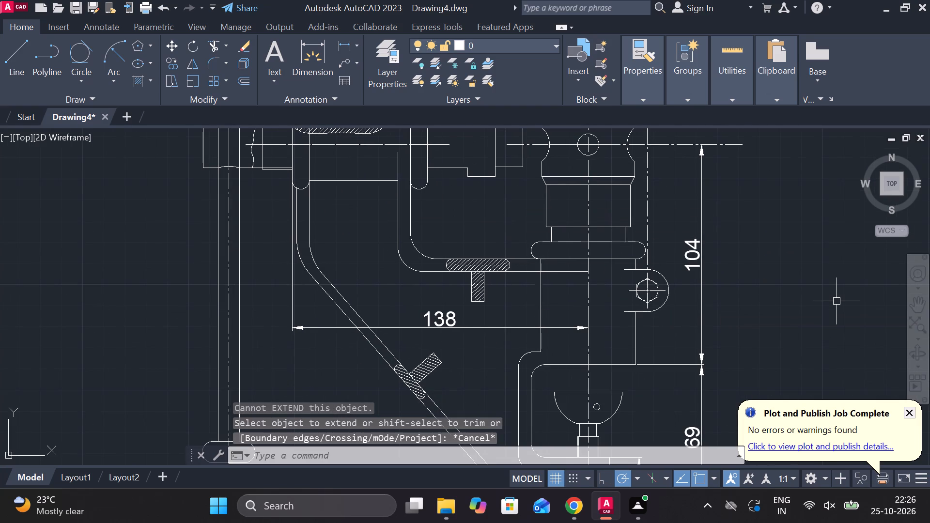
Trim the body's left edge between the upper arm's two lines, and the arm's lower line inside the body.
scroll(837, 295, down, 1)
middle_drag(833, 304, 661, 268)
scroll(501, 275, up, 2)
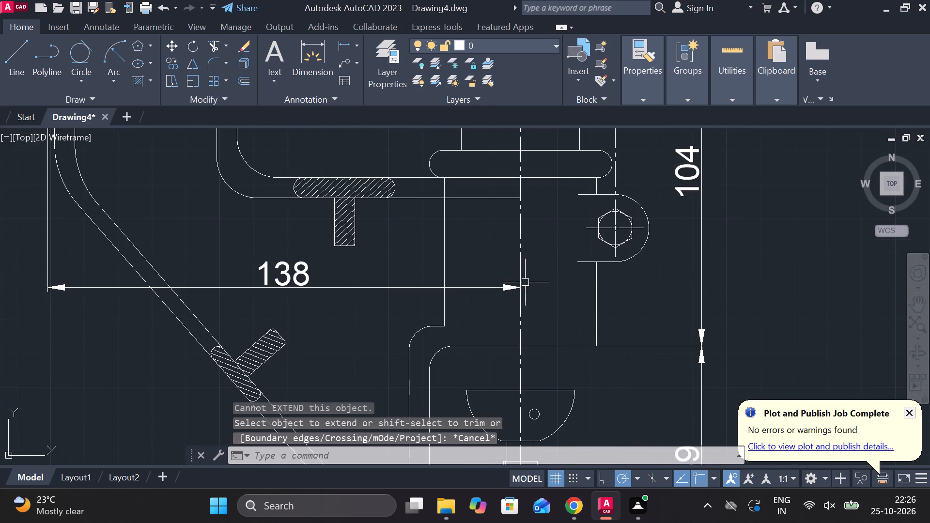
scroll(500, 194, up, 1)
middle_drag(520, 256, 545, 280)
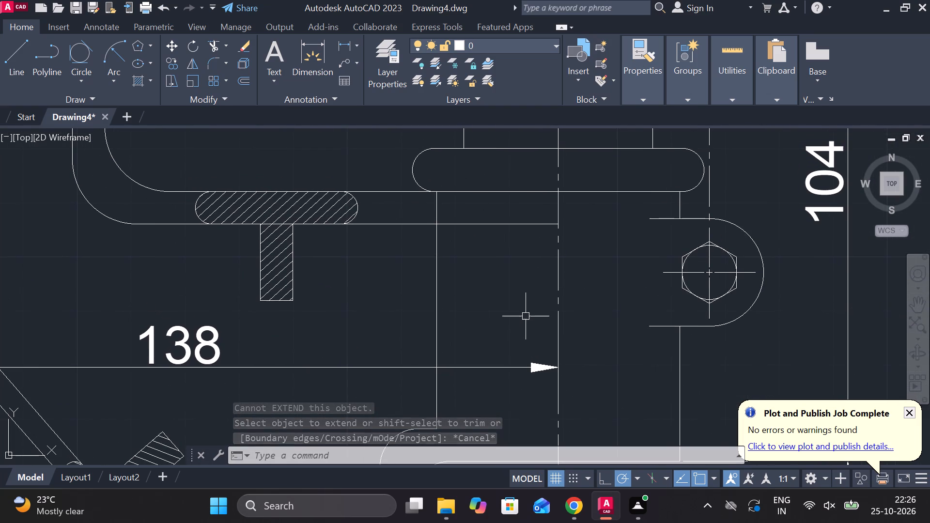
text(TR)
key(space)
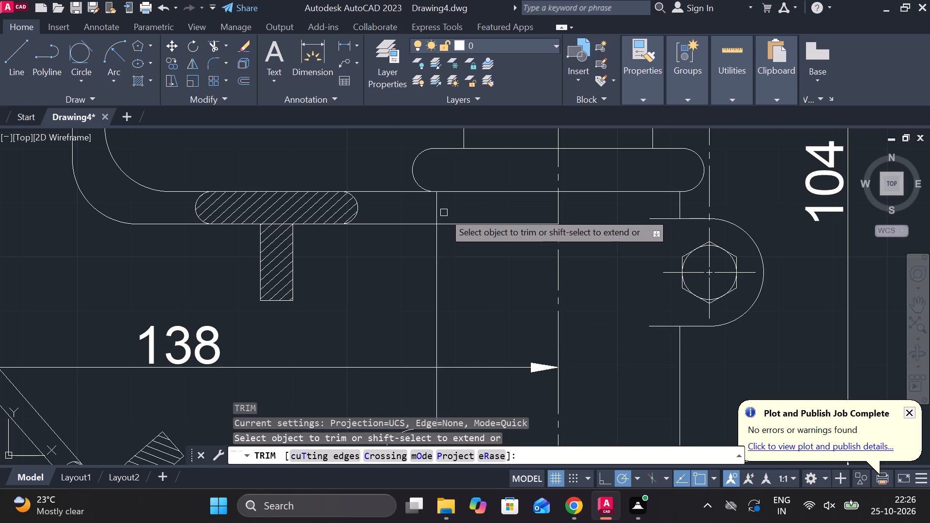
click(440, 207)
click(422, 207)
scroll(451, 210, down, 2)
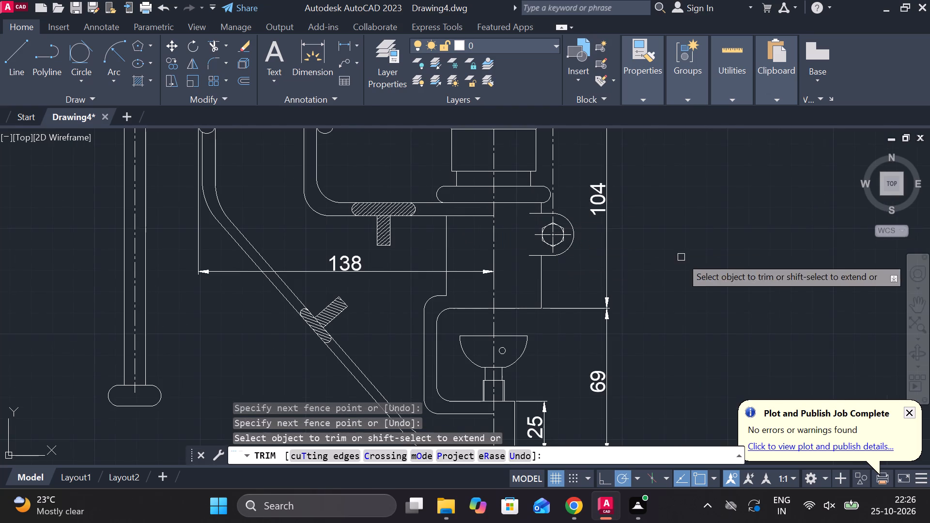
click(461, 219)
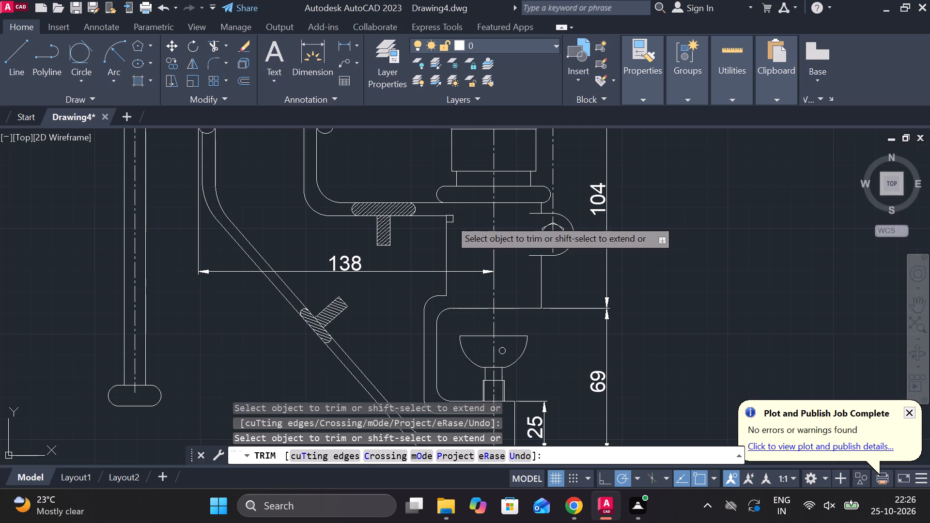
key(Escape)
Stretch the right end of the upper arm's lower line past the body's left edge, stopping short of the vertical centre line.
click(440, 216)
click(448, 216)
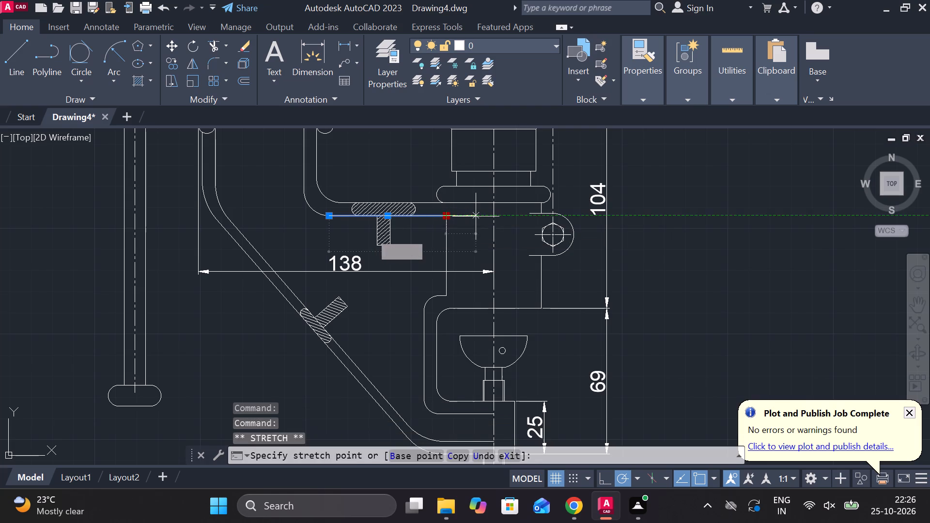
click(476, 216)
key(Escape)
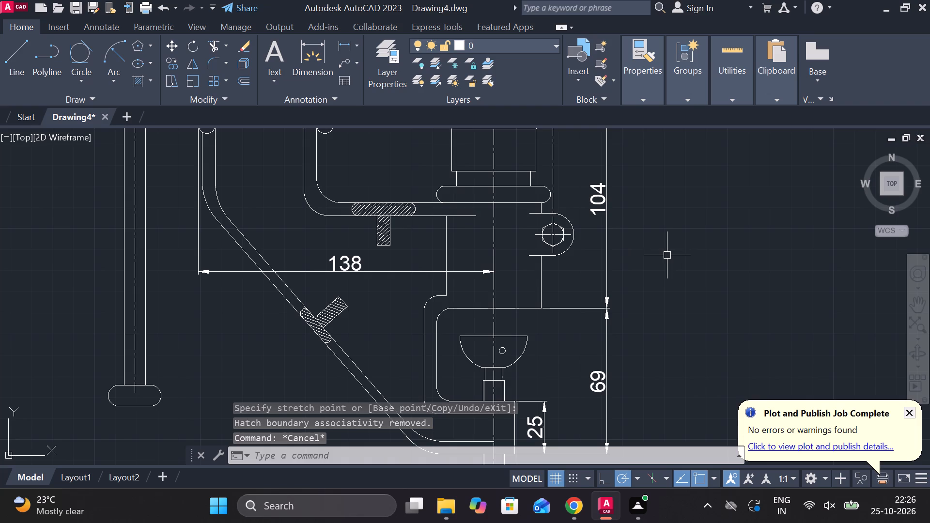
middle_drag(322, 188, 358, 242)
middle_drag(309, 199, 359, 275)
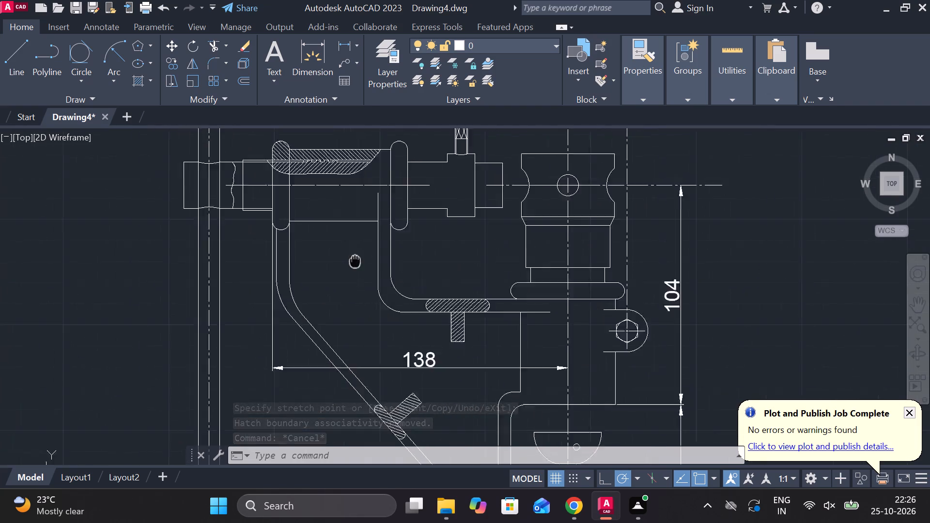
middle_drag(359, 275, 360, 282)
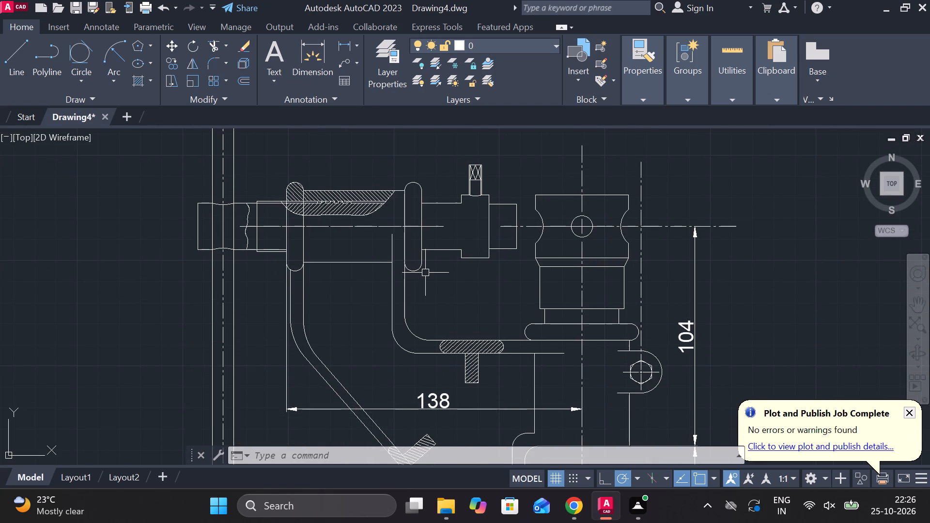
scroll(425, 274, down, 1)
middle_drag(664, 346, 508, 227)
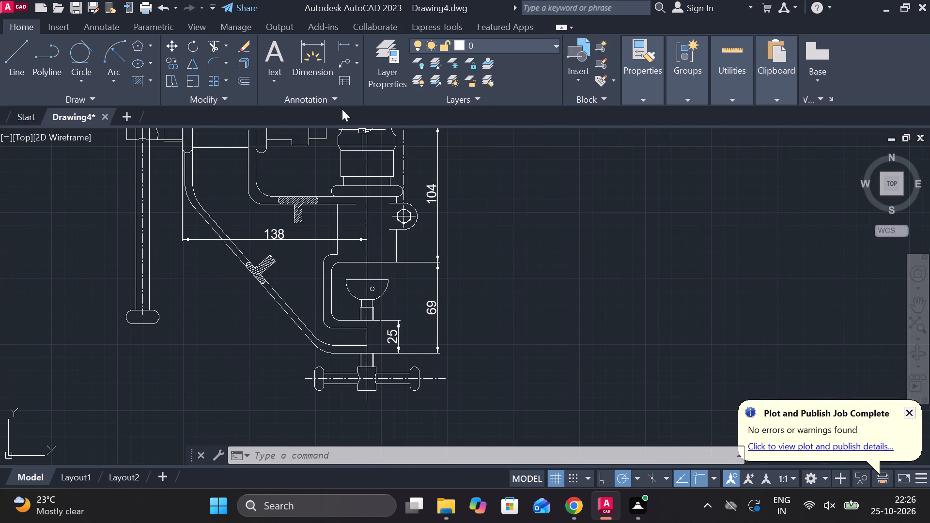
Add a multileader labelled 1 at text height 10, crossing the diagonal arm just below its hatched section, with the text outside the arm.
click(345, 67)
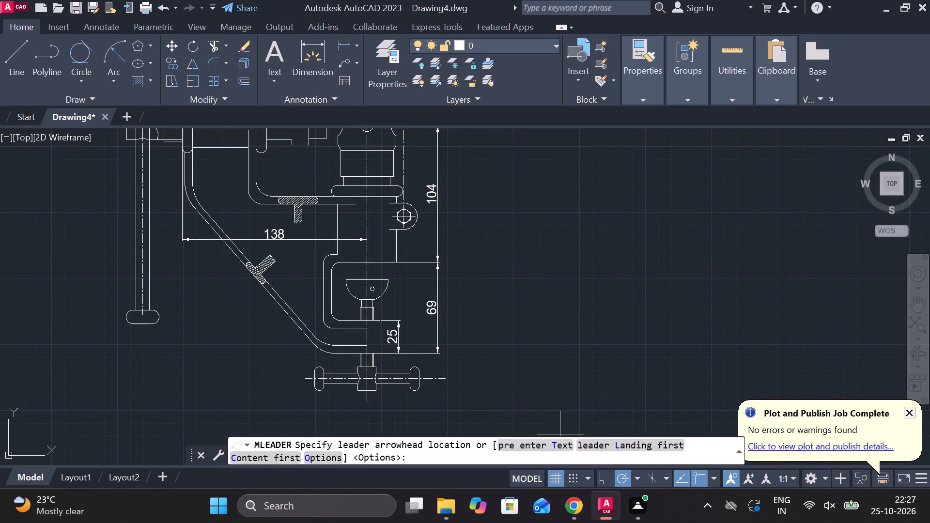
scroll(273, 414, up, 2)
middle_drag(234, 302, 290, 423)
click(351, 216)
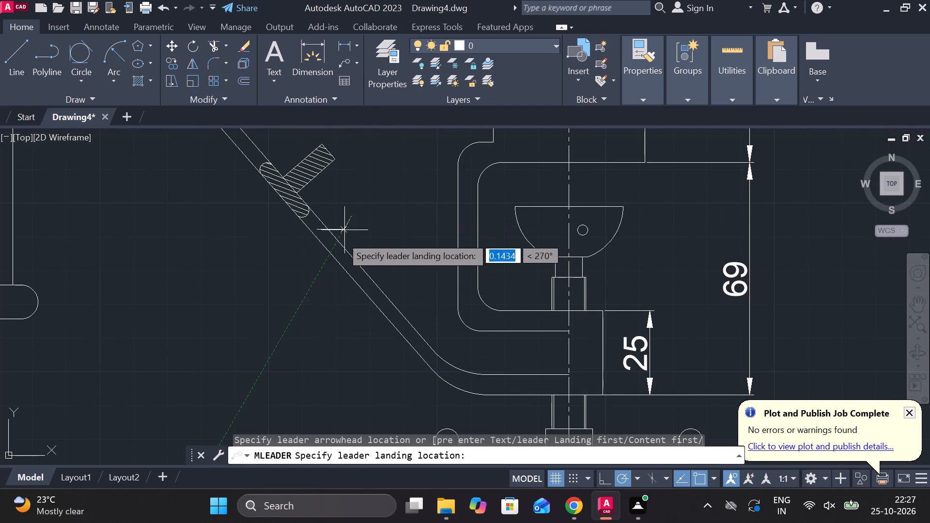
click(256, 313)
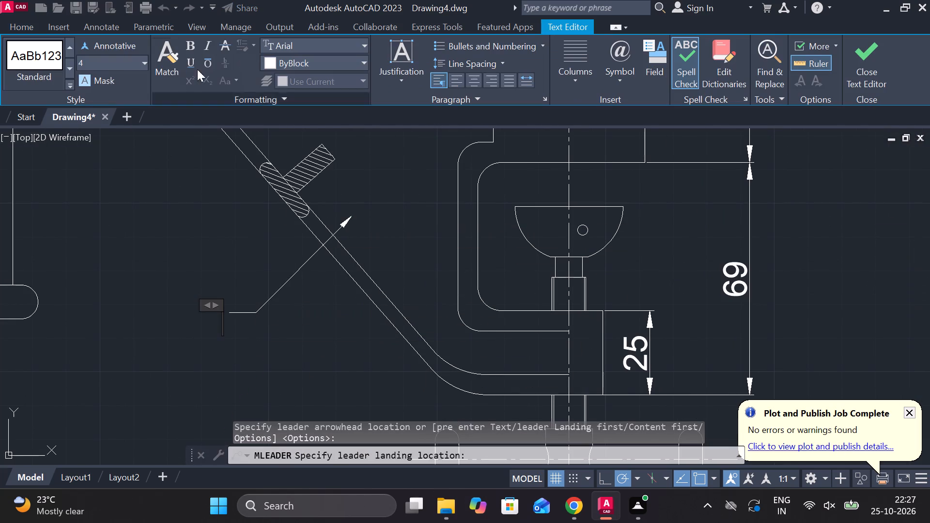
click(102, 63)
text(10)
key(Return)
key(1)
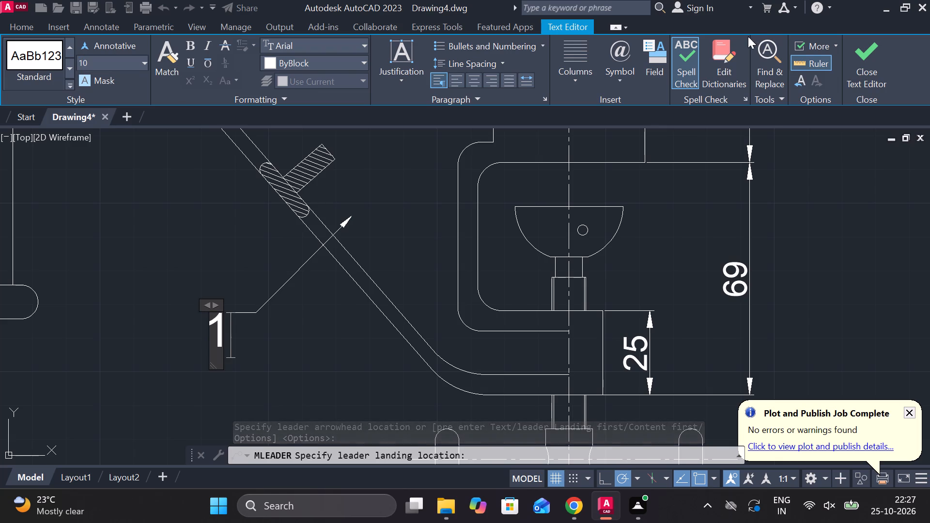
click(873, 56)
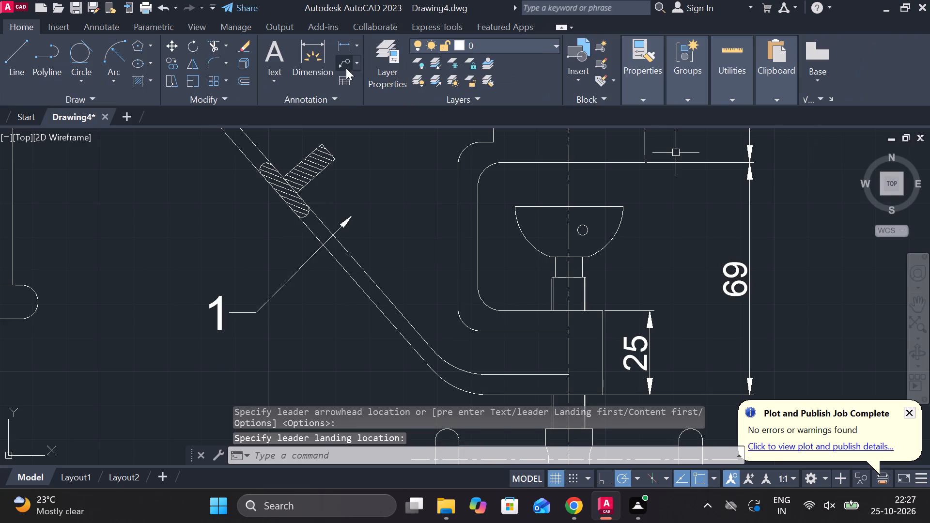
Add a multileader labelled 16 at text height 10, pointing to the left rounded end of the bottom clamp-screw handle.
click(344, 64)
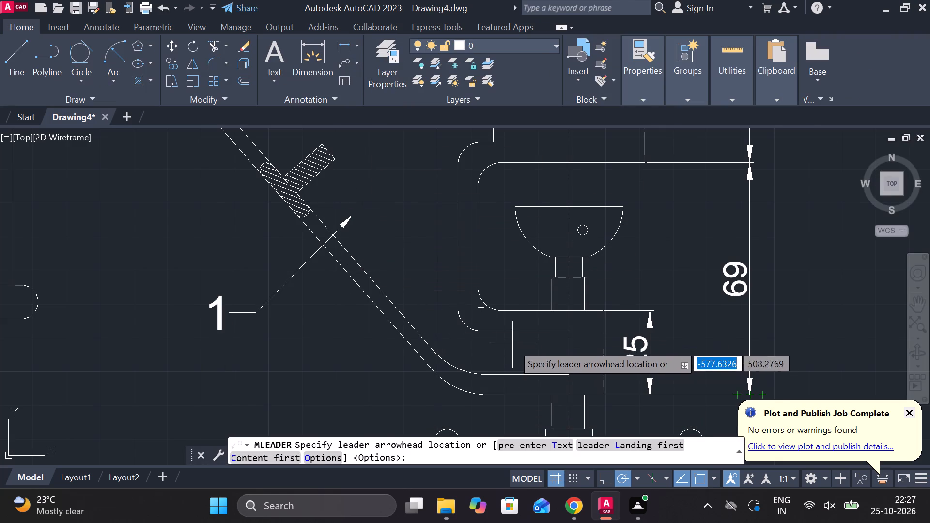
middle_drag(509, 344, 309, 37)
middle_drag(268, 211, 365, 314)
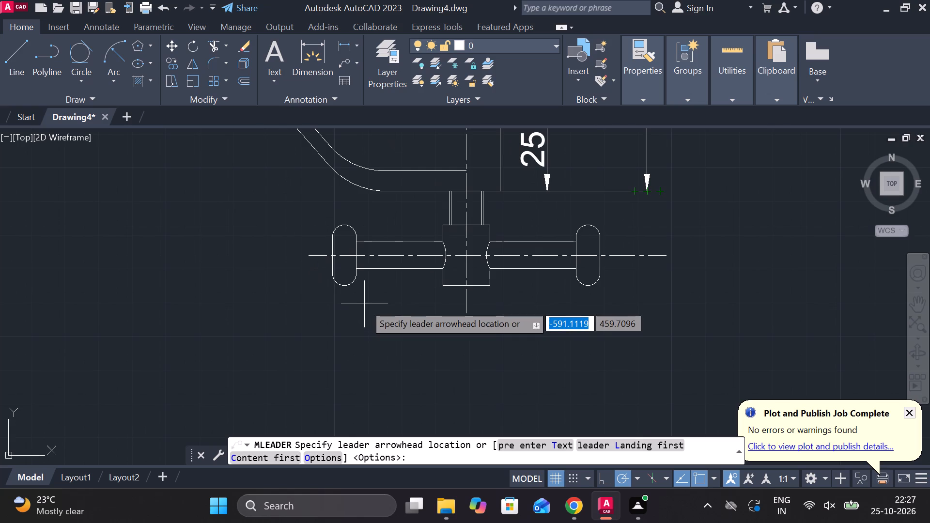
middle_drag(358, 303, 320, 265)
click(287, 192)
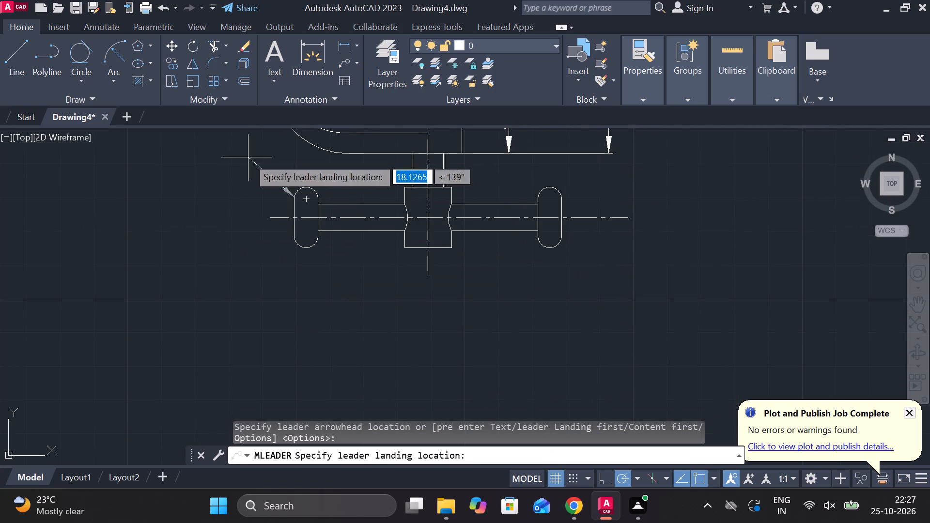
middle_drag(251, 165, 316, 276)
click(314, 264)
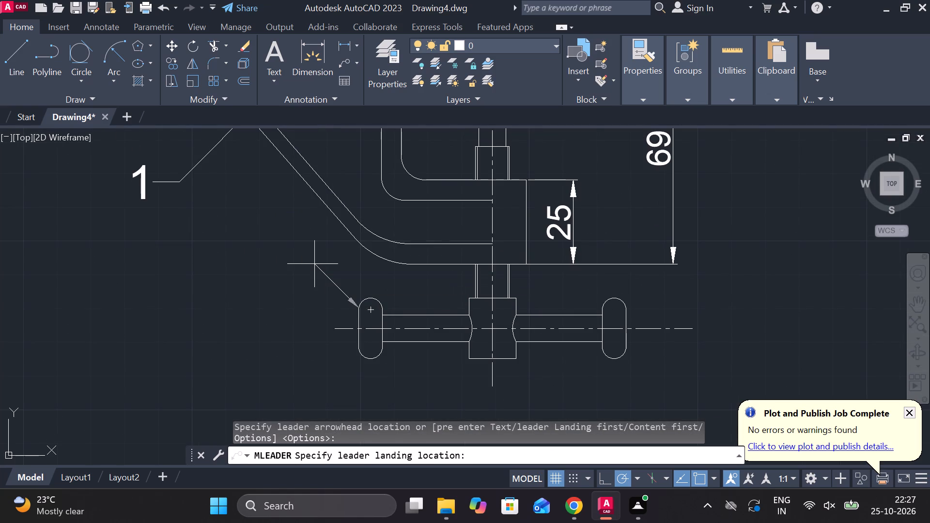
click(113, 58)
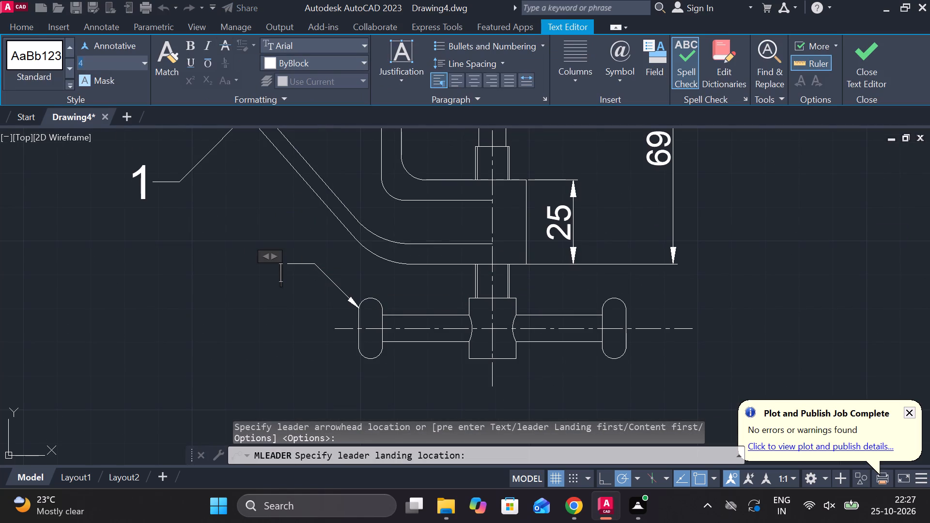
text(10)
key(Return)
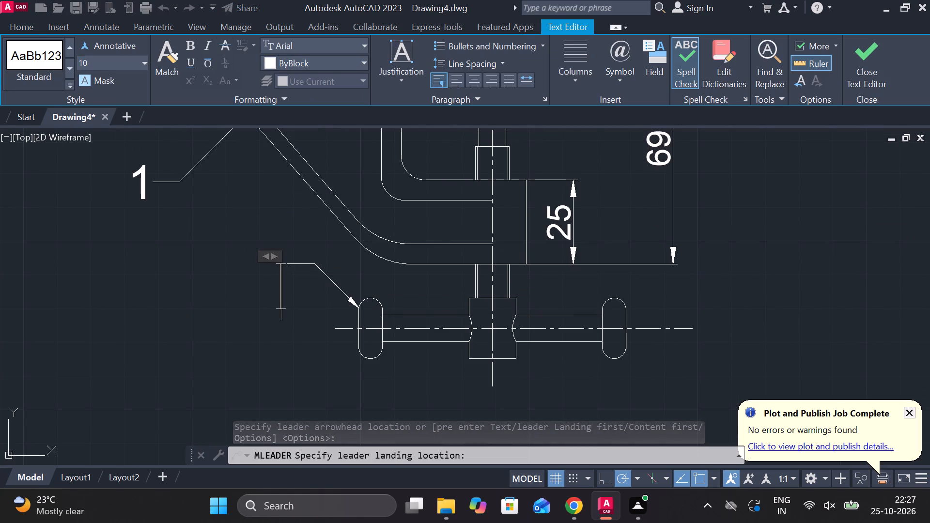
text(16)
click(878, 44)
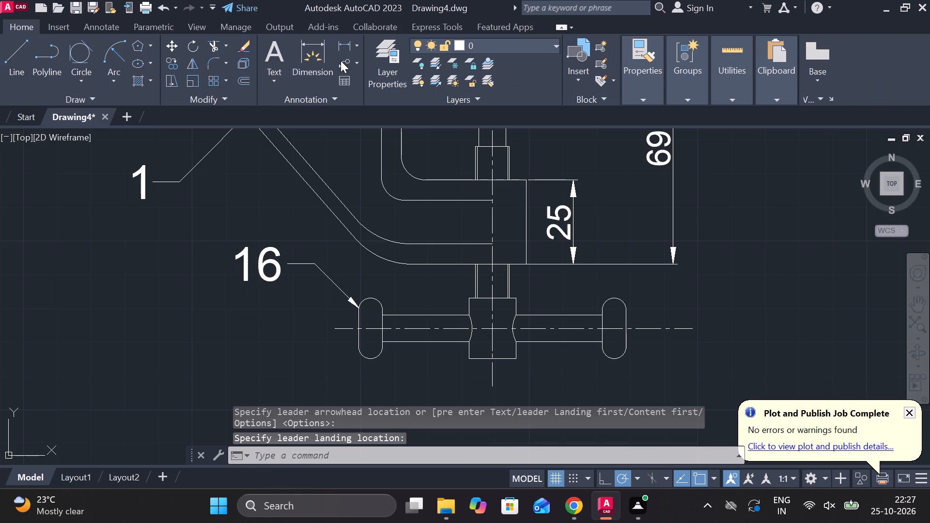
Add a multileader labelled 15 at text height 10, from the lower-left corner of the clamp screw's head to below the handle.
click(344, 63)
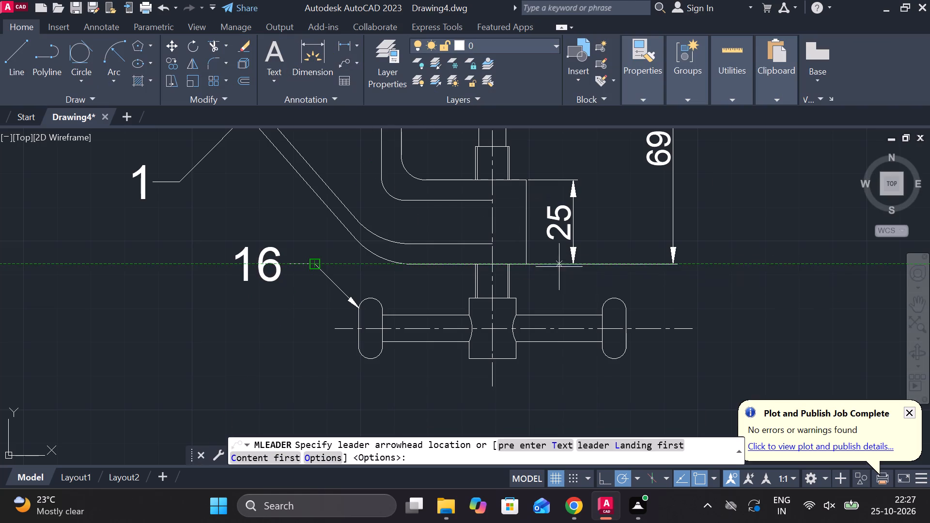
middle_drag(563, 275, 512, 214)
scroll(408, 310, up, 1)
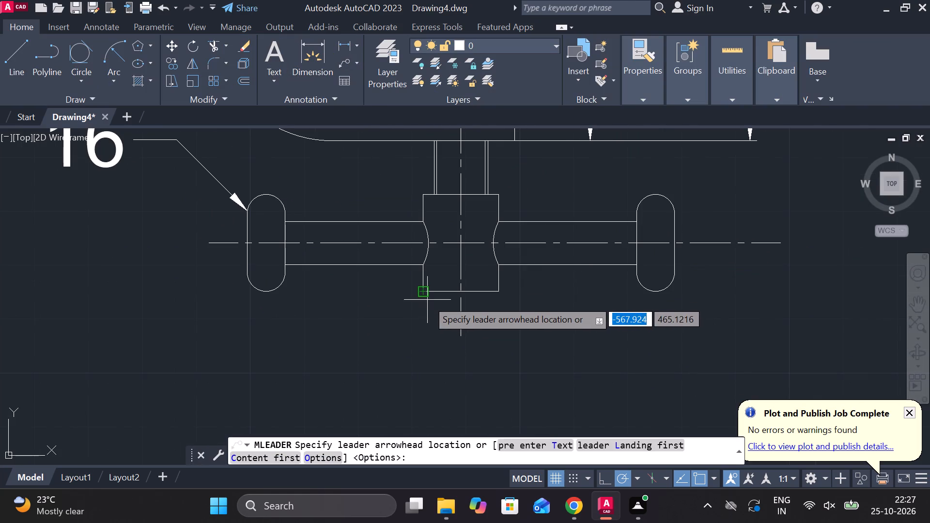
click(427, 300)
click(358, 350)
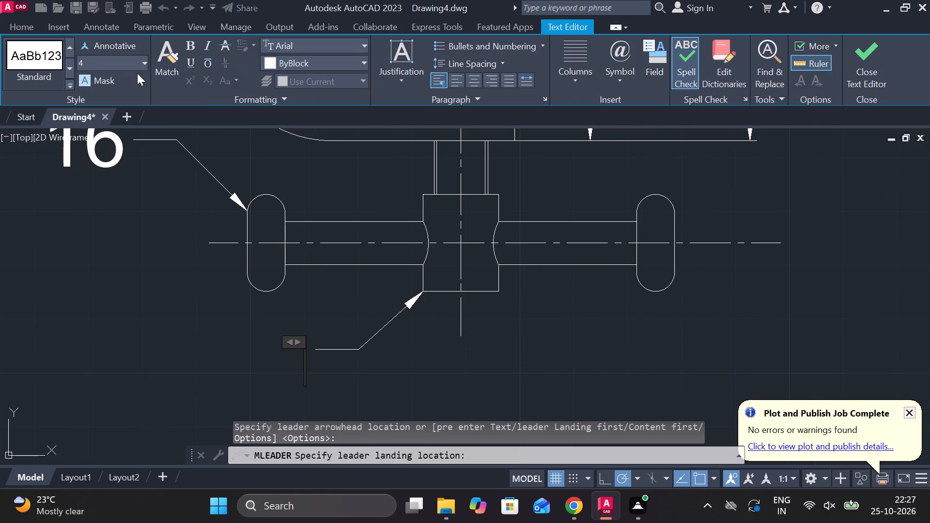
click(102, 63)
key(1)
key(0)
key(Return)
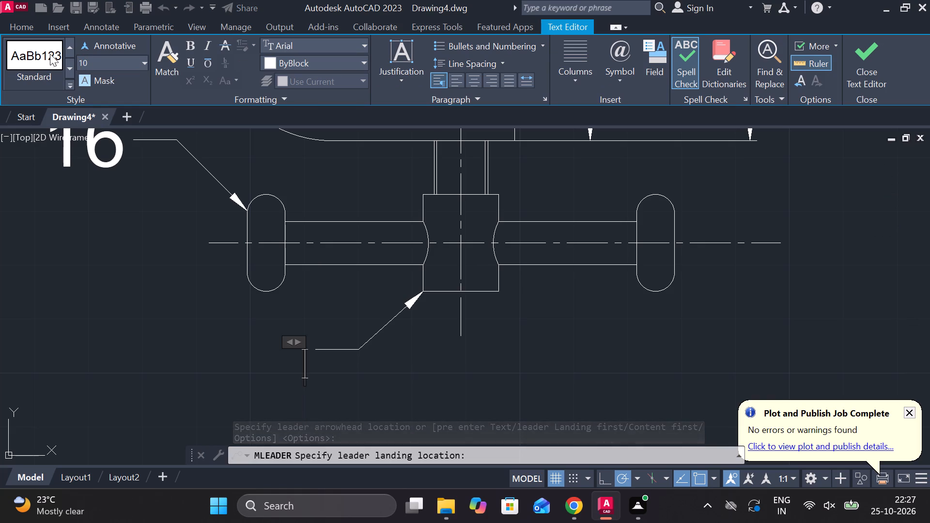
text(15)
key(Return)
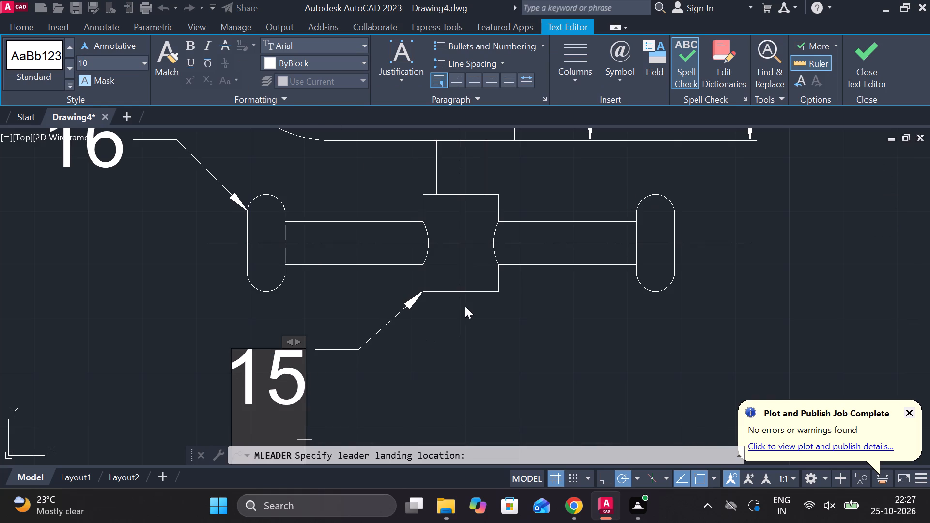
click(848, 69)
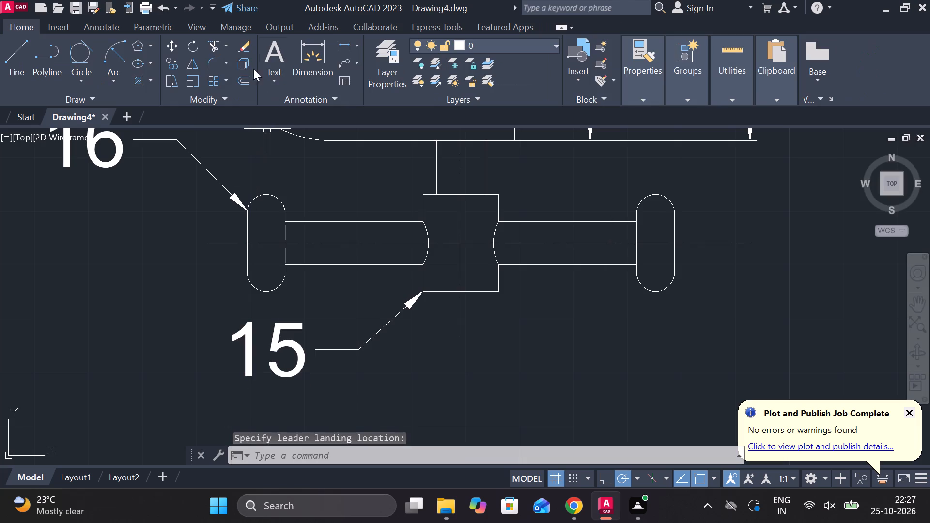
Add a multileader labelled 14 at text height 10, pointing to the upper right edge of the clamp screw's head.
click(338, 70)
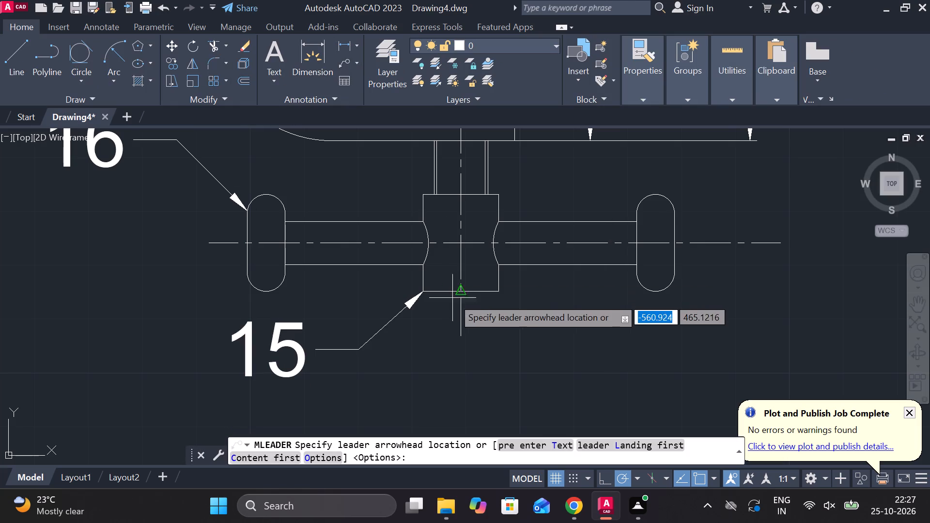
scroll(466, 308, up, 1)
middle_drag(466, 308, 0, 256)
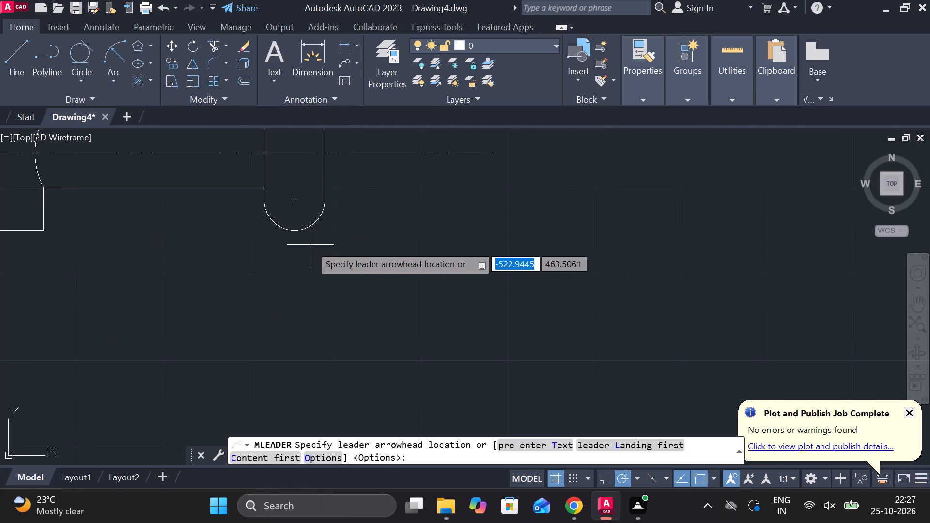
scroll(202, 252, down, 1)
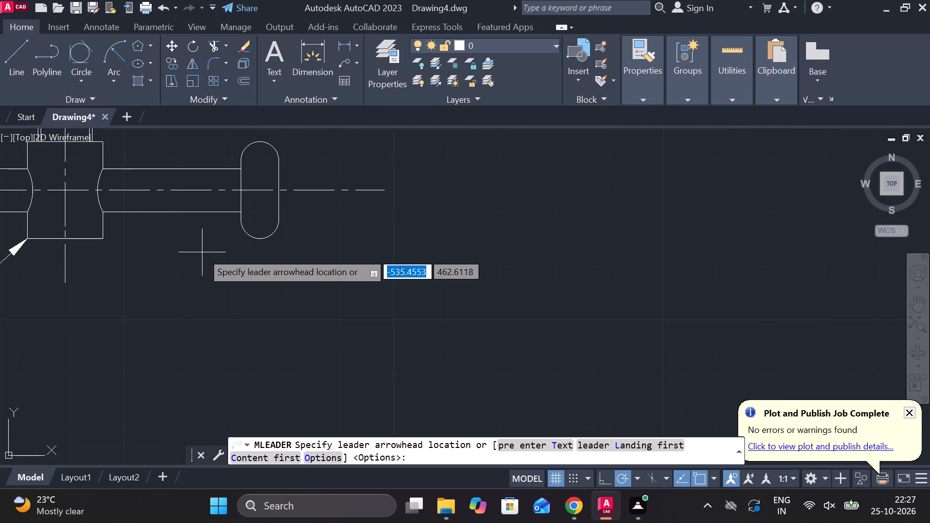
middle_drag(90, 278, 144, 339)
click(157, 216)
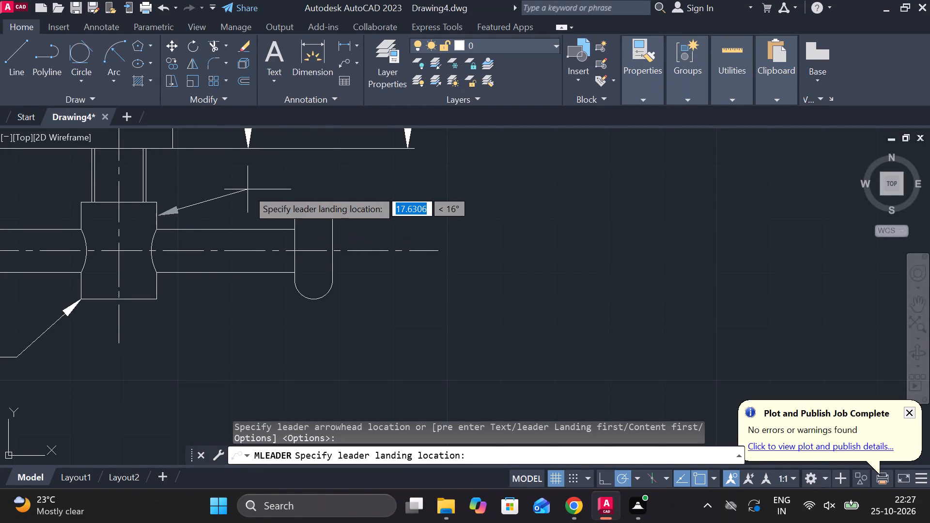
click(200, 193)
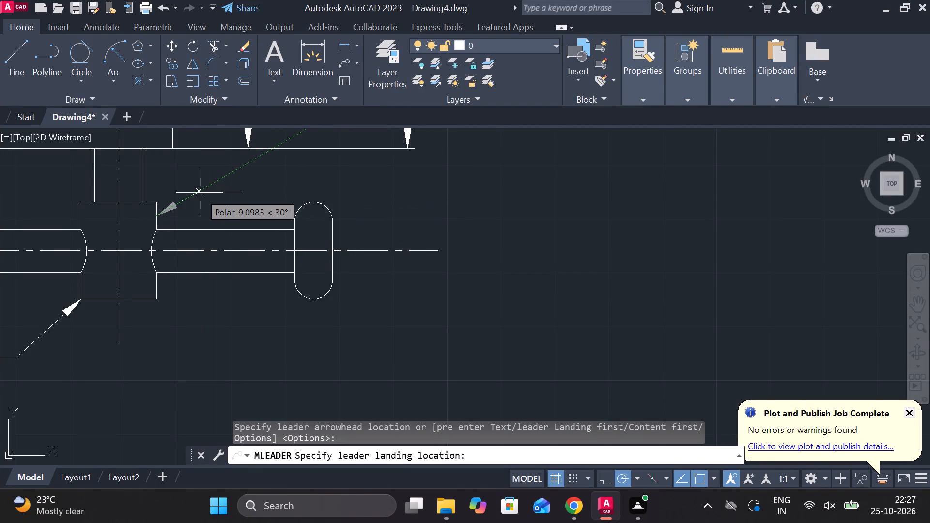
click(100, 54)
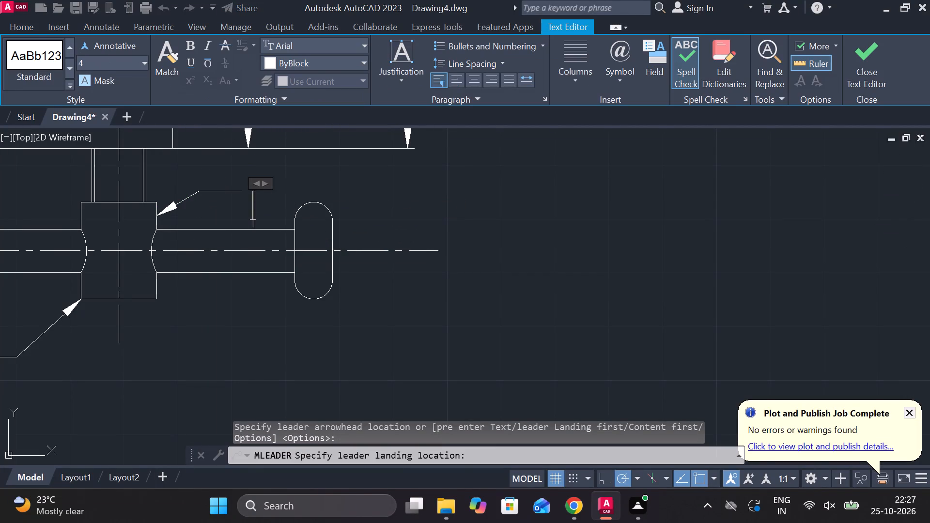
click(100, 66)
text(10)
key(Return)
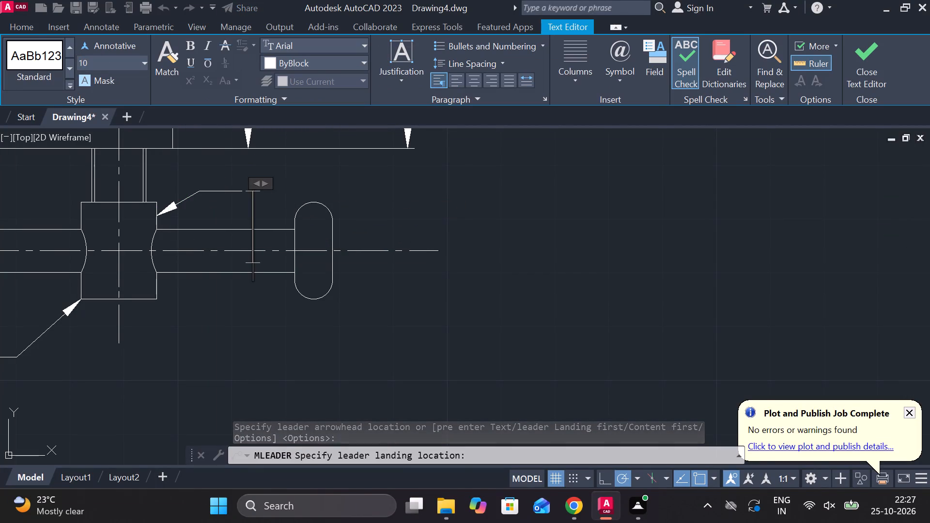
text(15)
key(BackSpace)
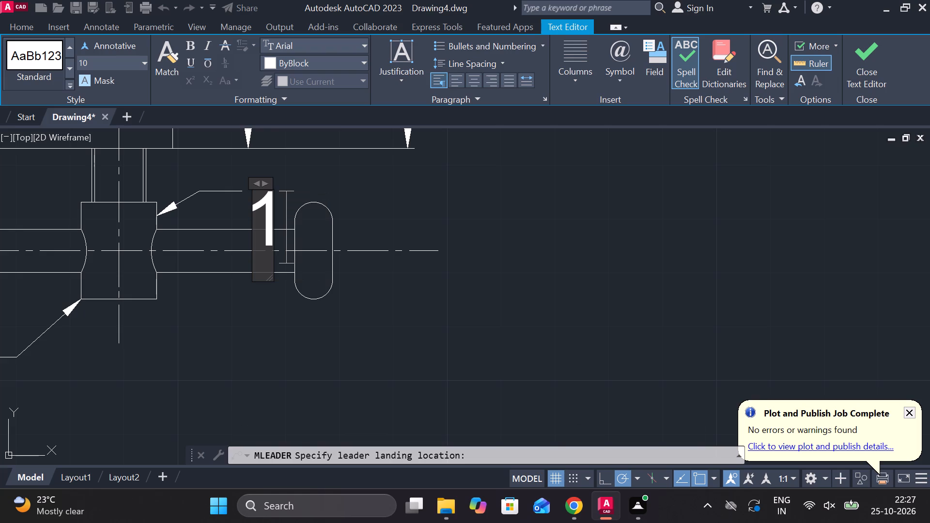
key(4)
click(854, 49)
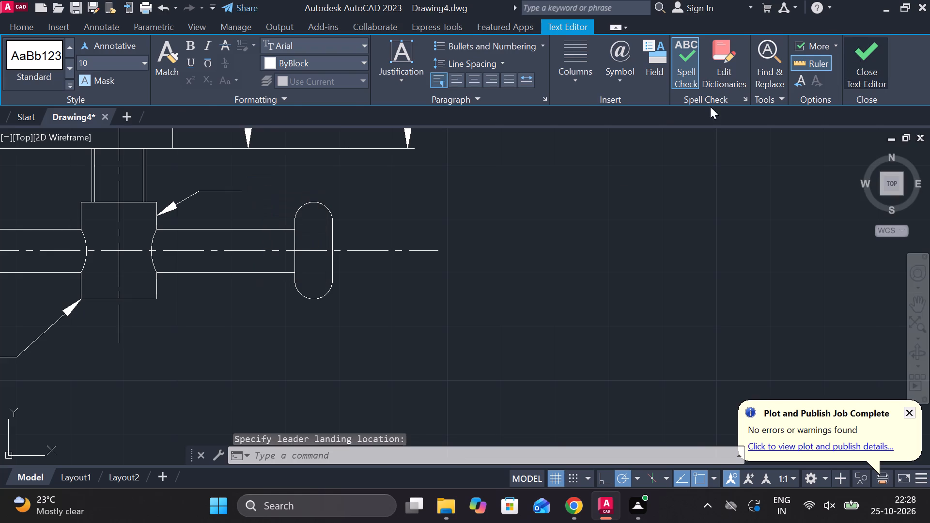
Shorten the landing of leader 14 so its number clears the right rounded end of the handle.
scroll(301, 206, up, 1)
click(317, 178)
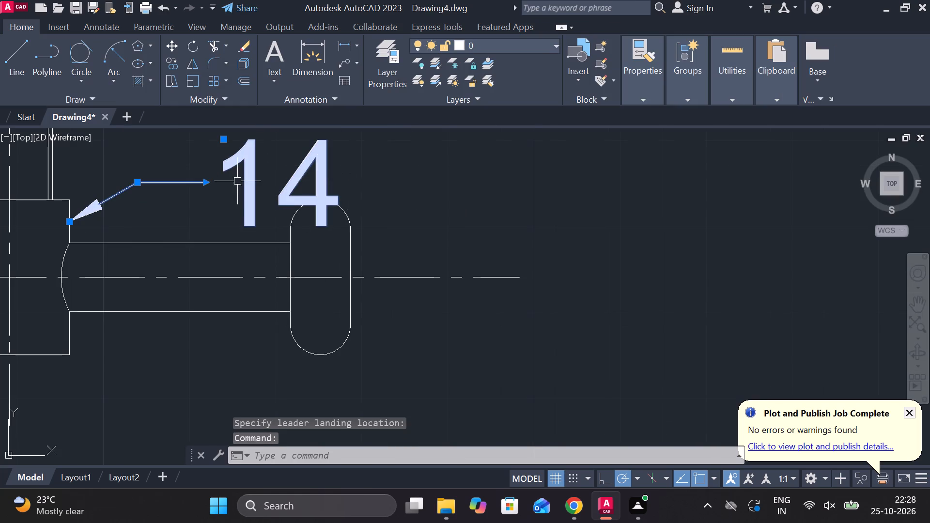
click(205, 182)
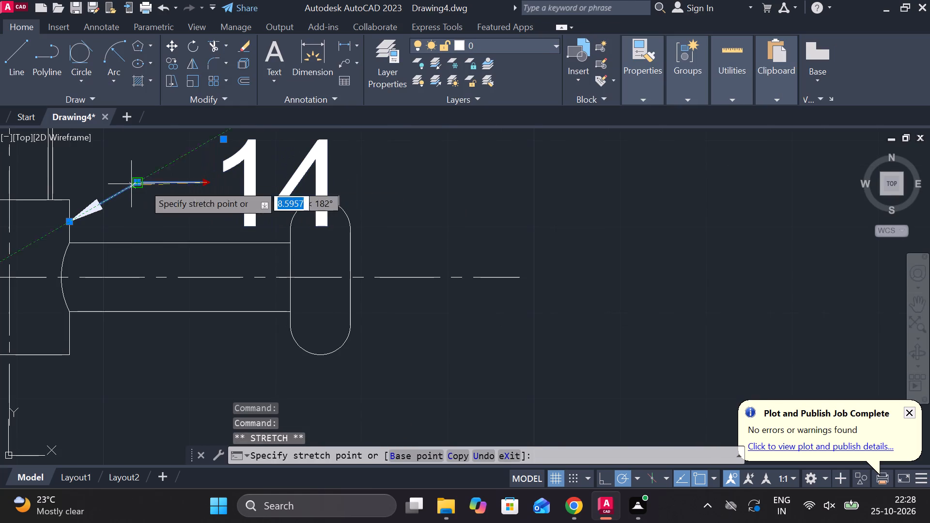
click(153, 184)
key(Escape)
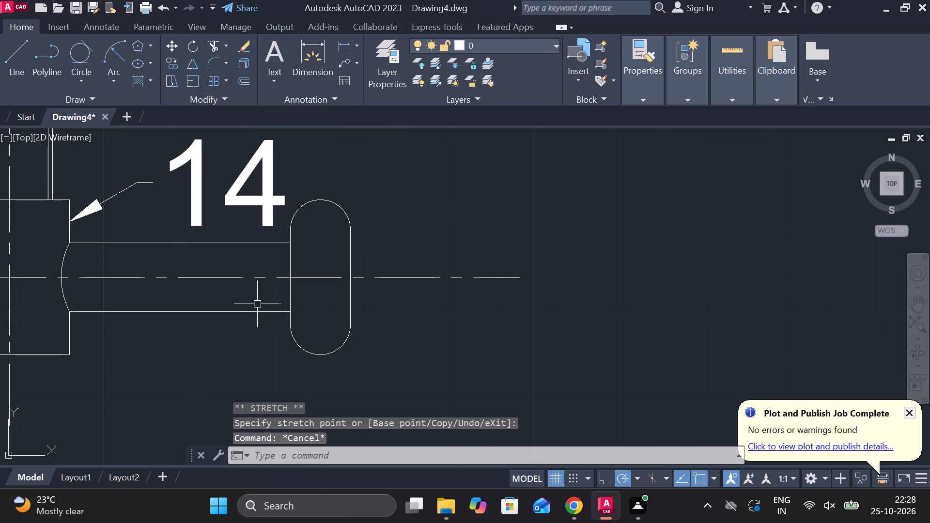
Move the arrowhead of leader 15 from the screw head's corner to the lower edge of the handle bar's left half.
middle_drag(279, 306, 356, 278)
middle_drag(91, 325, 297, 295)
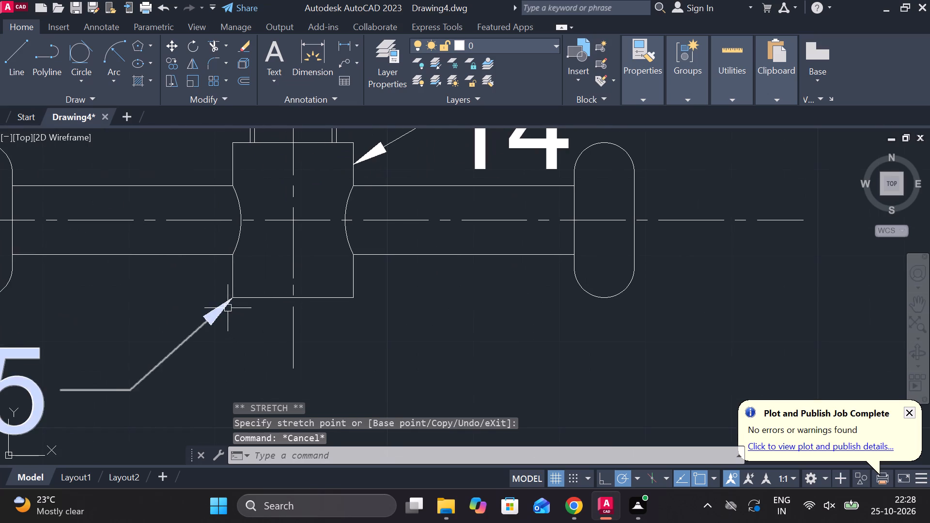
click(228, 308)
click(231, 298)
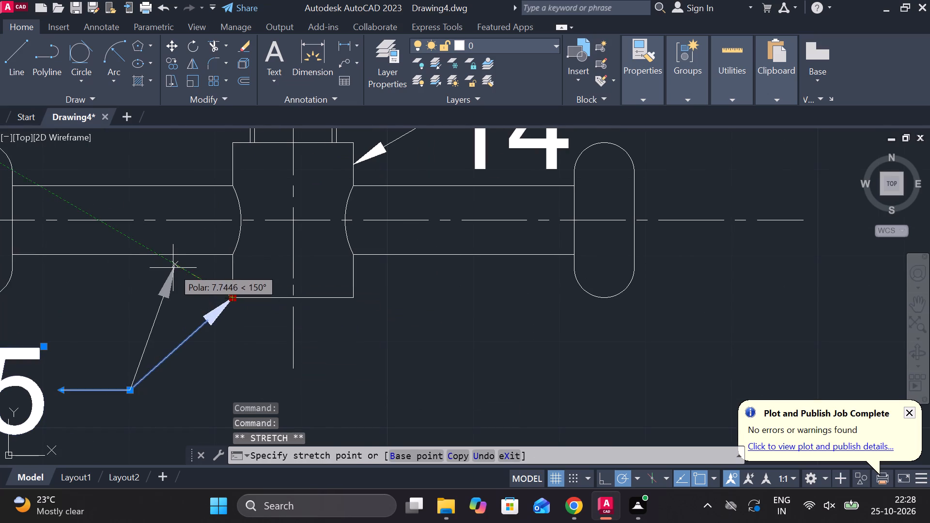
click(174, 260)
key(Escape)
Add a multileader labelled 13 at text height 10, from the small circle in the half-round pad to its lower right.
scroll(238, 313, down, 2)
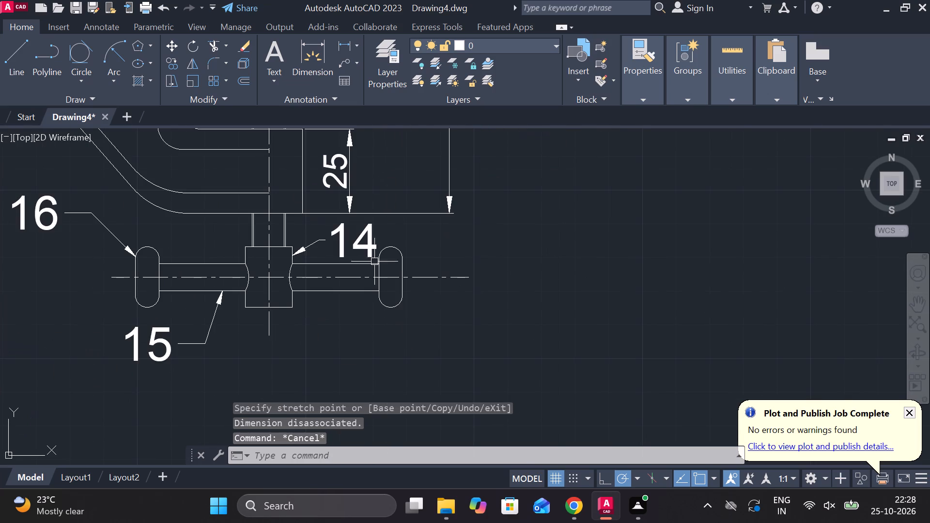
click(345, 67)
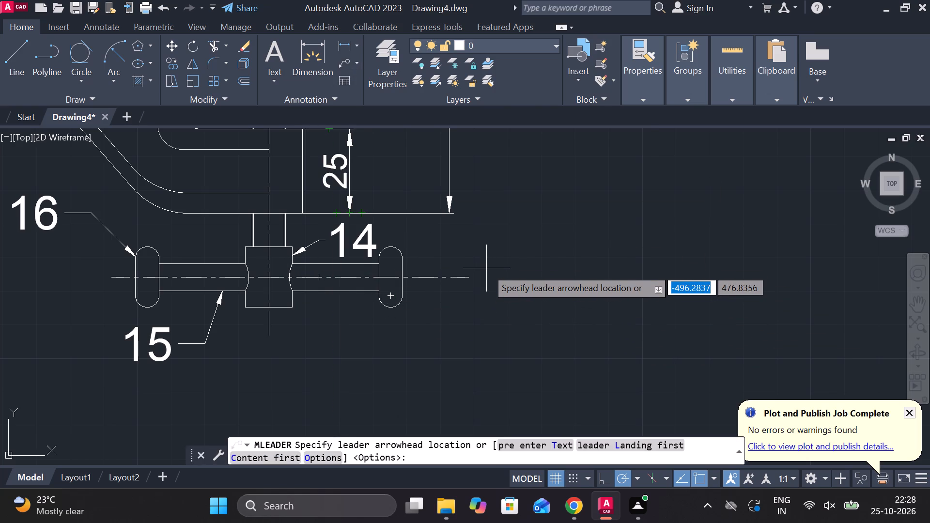
scroll(486, 268, up, 1)
middle_drag(399, 247, 472, 350)
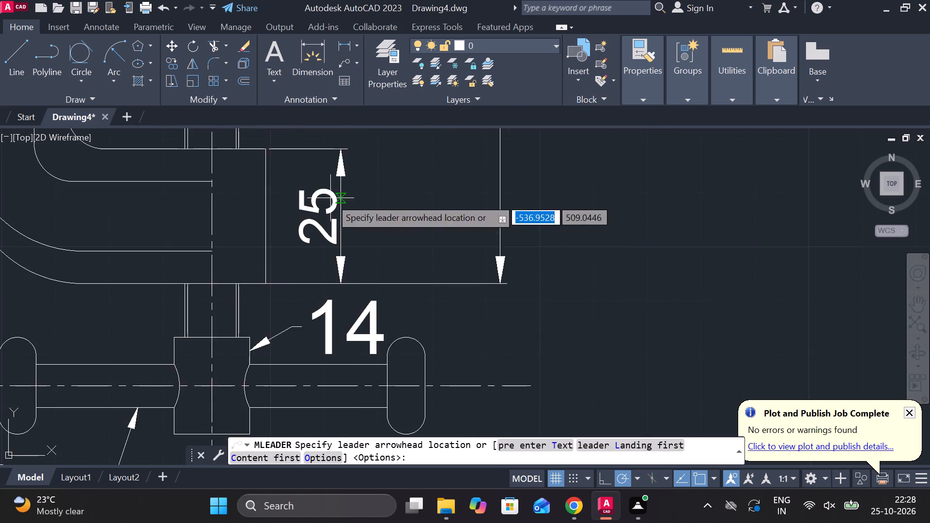
middle_drag(352, 240, 405, 378)
middle_drag(347, 227, 361, 330)
click(310, 264)
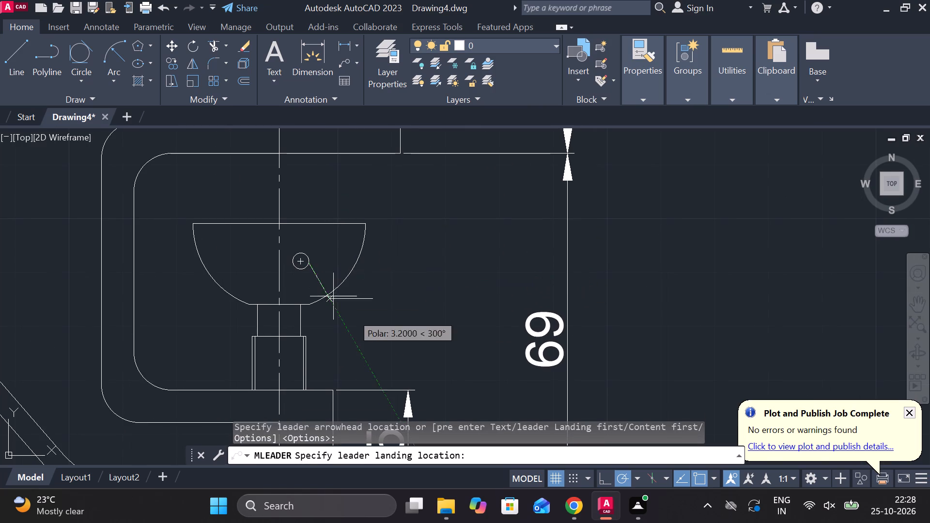
click(365, 316)
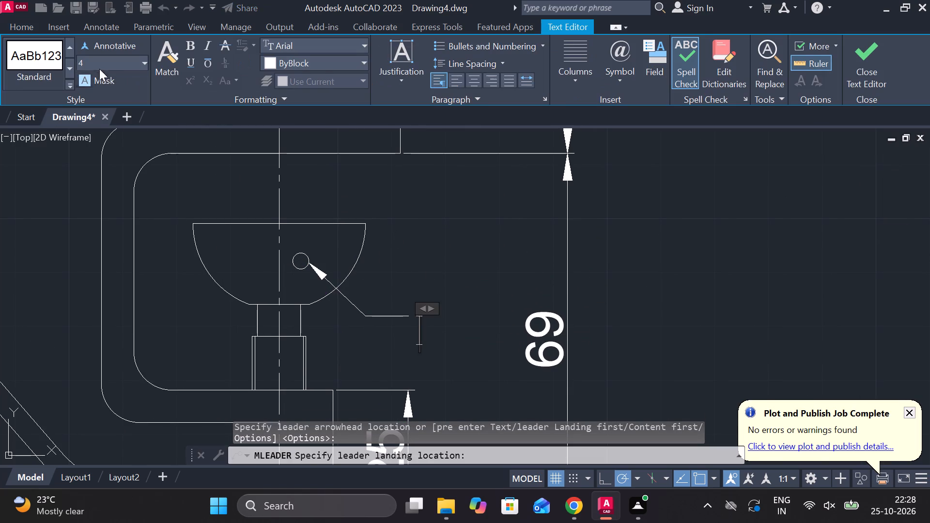
click(93, 65)
text(10)
key(Return)
text(13)
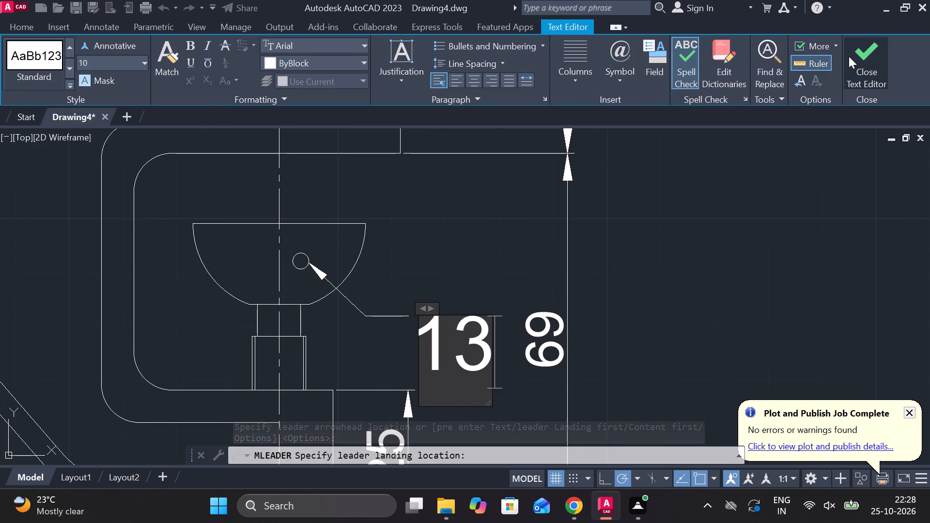
click(849, 56)
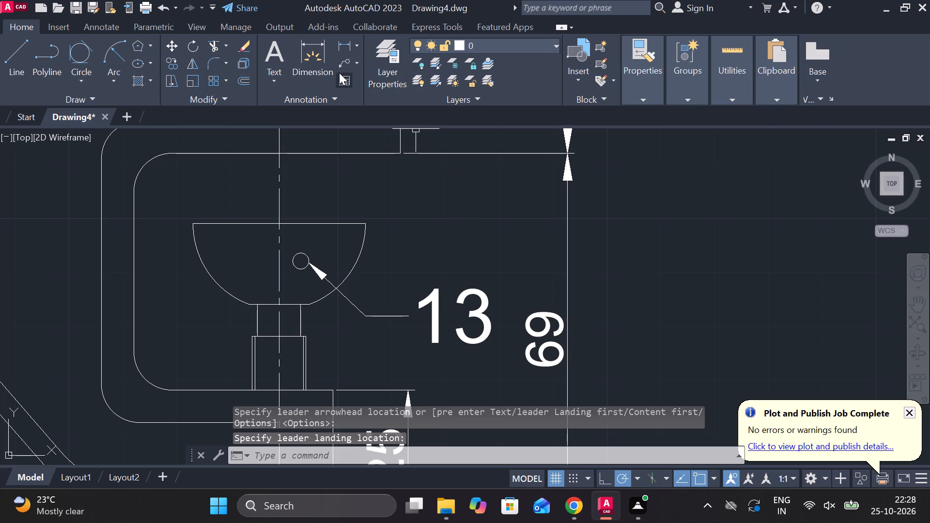
Add a multileader labelled 12 at text height 10, pointing to the upper right of the half-round pad's curved edge.
click(339, 68)
click(348, 245)
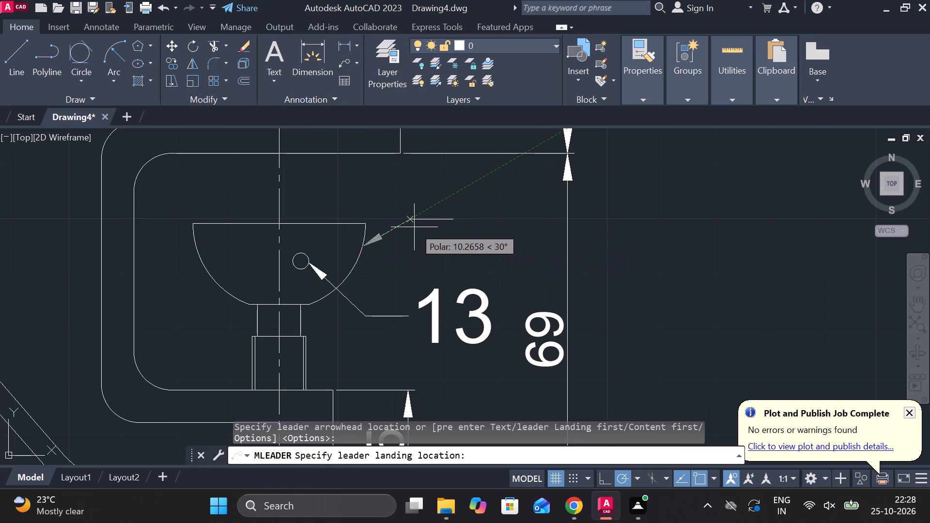
double_click(414, 227)
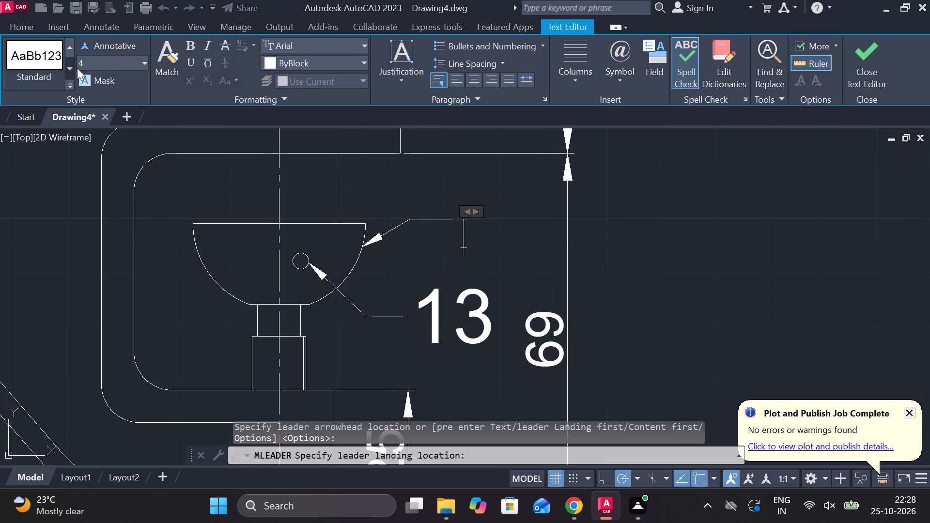
click(89, 66)
text(10)
key(Return)
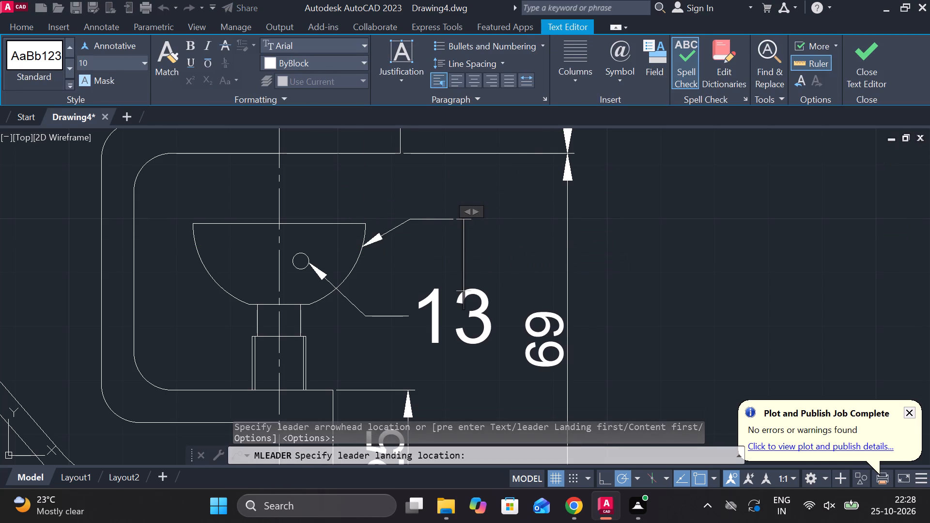
key(1)
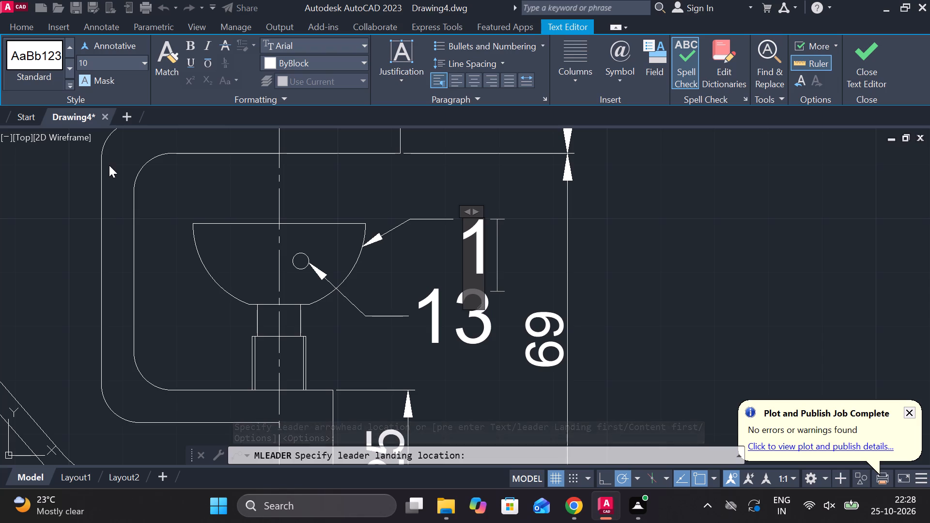
key(2)
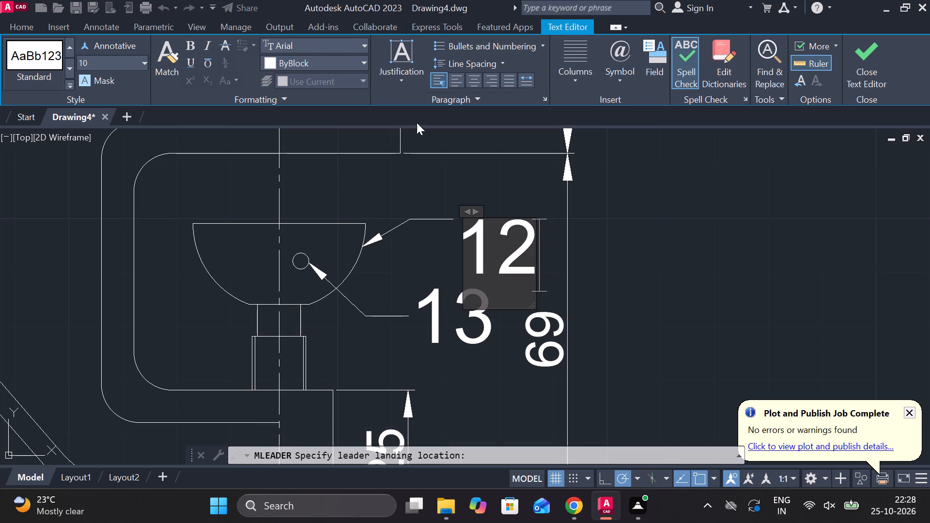
click(859, 79)
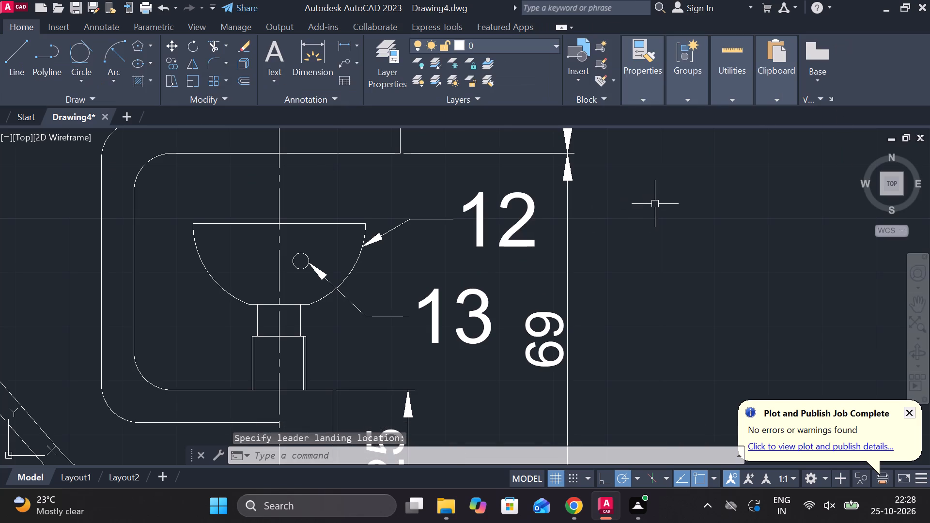
Add a multileader labelled 11 at text height 10, from the hexagonal bolt head's lower right edge to below the rounded lug.
scroll(655, 208, down, 1)
middle_drag(637, 241, 549, 240)
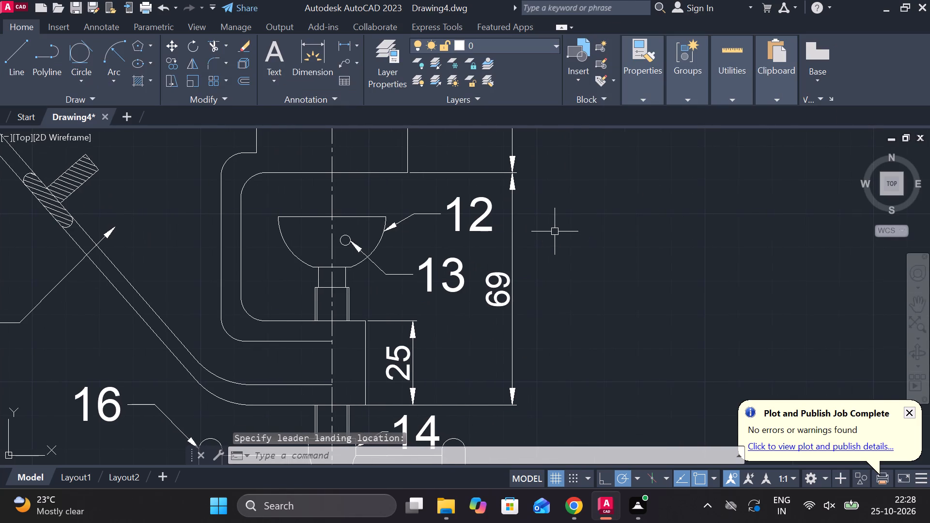
middle_drag(555, 230, 533, 319)
middle_drag(508, 230, 477, 303)
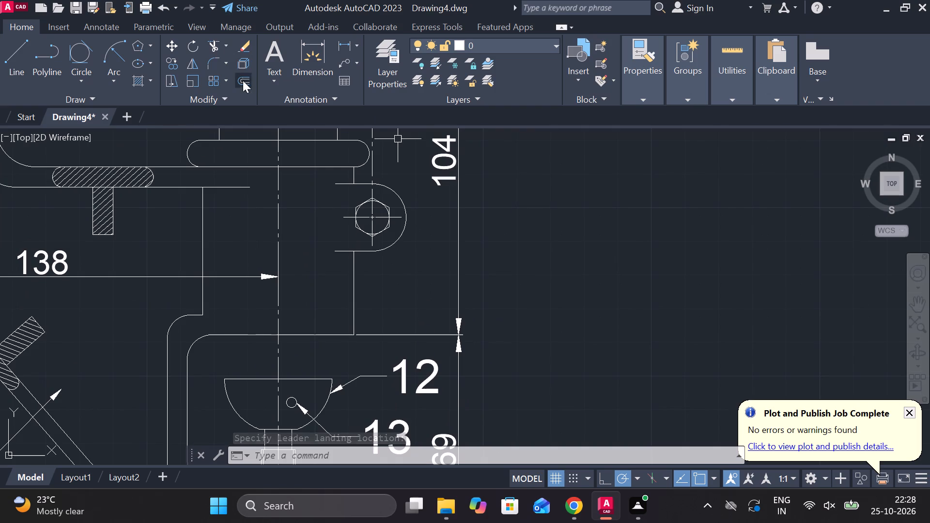
click(340, 64)
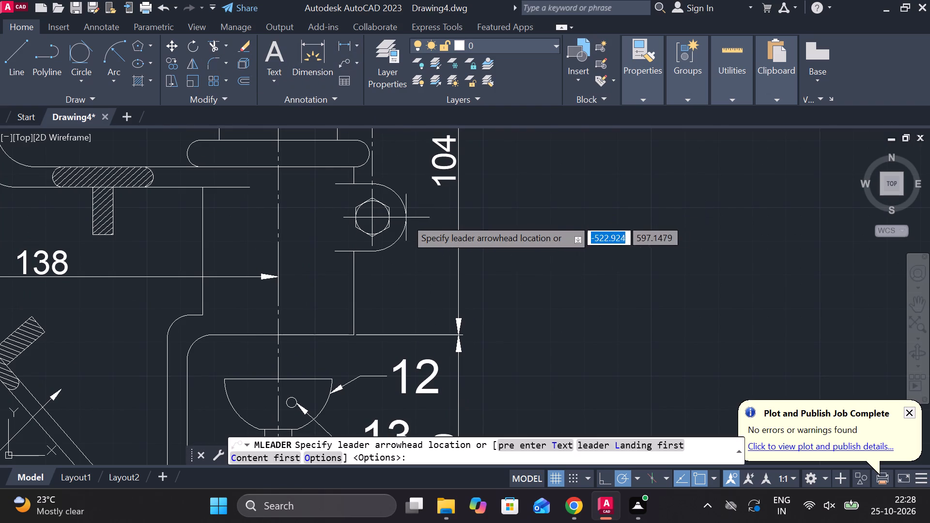
click(383, 228)
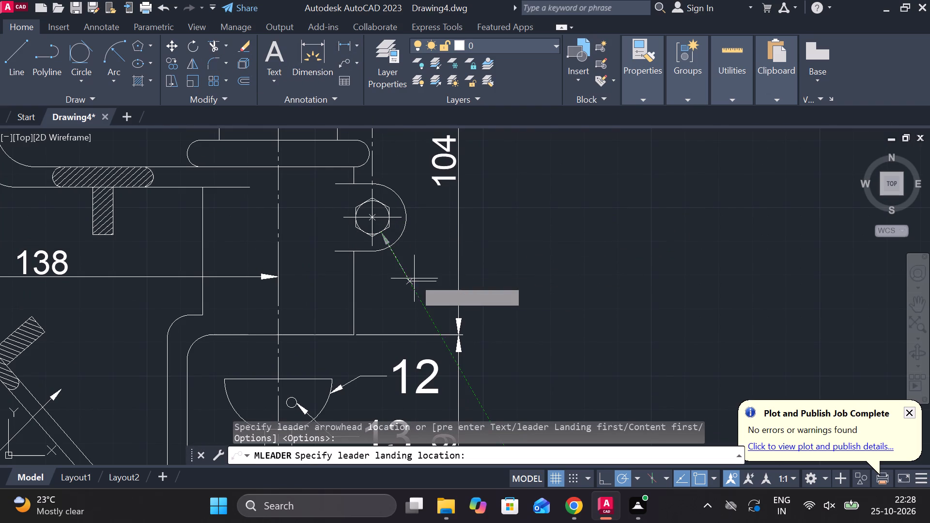
click(401, 278)
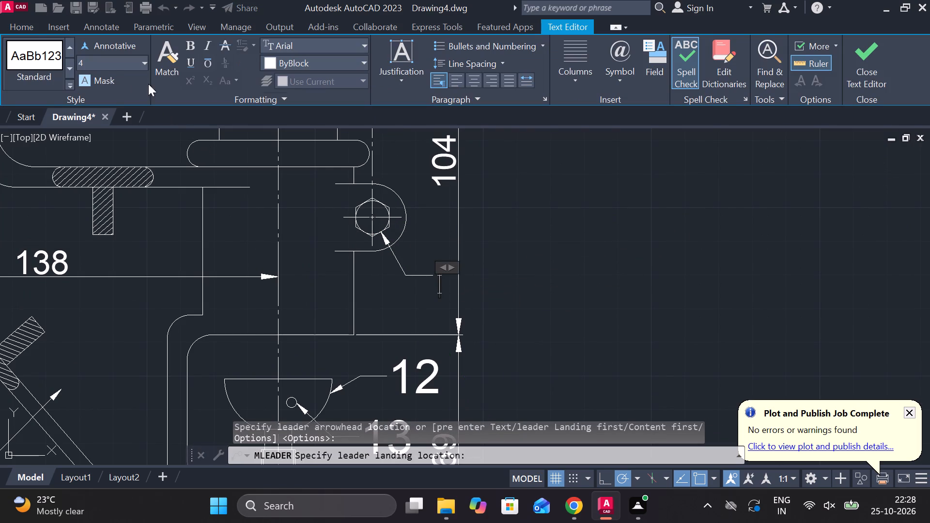
click(106, 69)
text(10)
key(Return)
text(11)
click(853, 60)
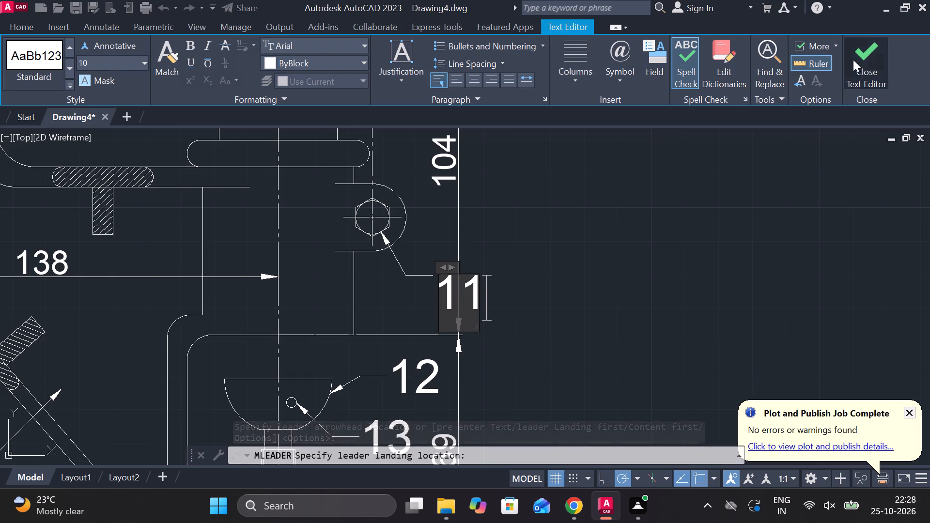
Move the landing of leader 11 to the left so its number clears the vertical 104 dimension line.
scroll(494, 251, up, 2)
click(311, 310)
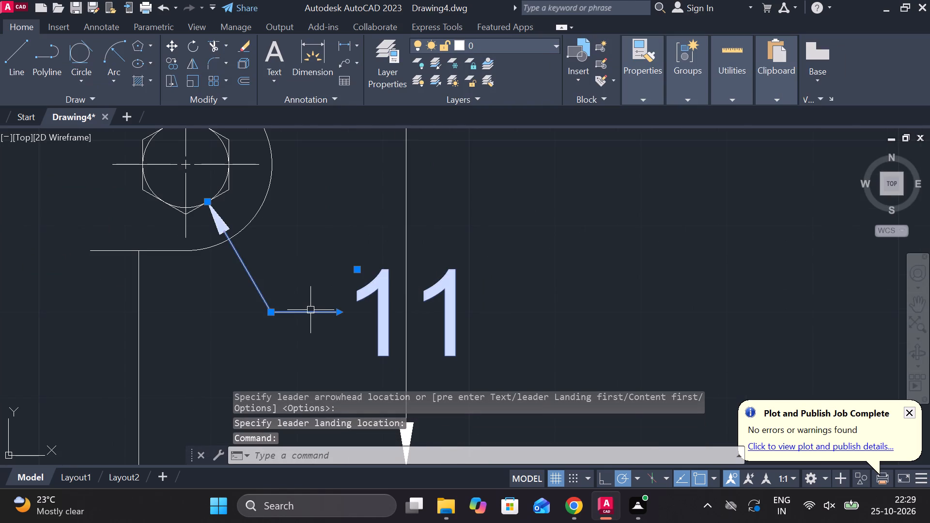
drag(271, 312, 262, 313)
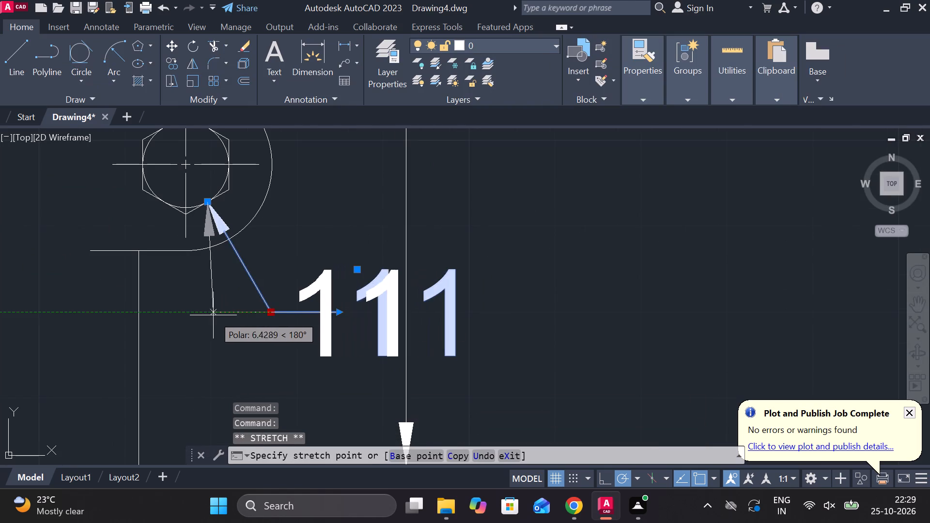
click(205, 314)
key(Escape)
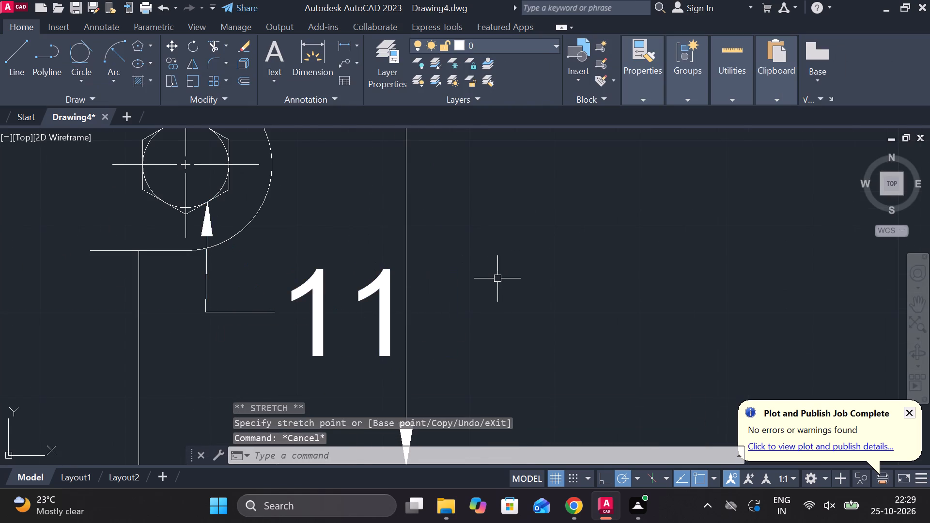
Add a multileader labelled 10 at text height 10, from inside the grooved block's upper right corner to its upper right.
scroll(498, 278, down, 2)
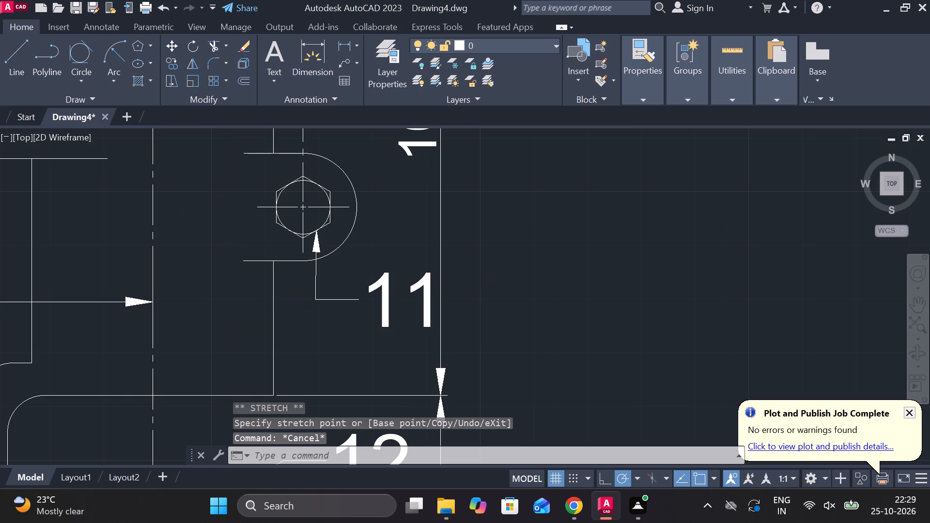
middle_drag(474, 256, 469, 367)
middle_drag(460, 300, 439, 354)
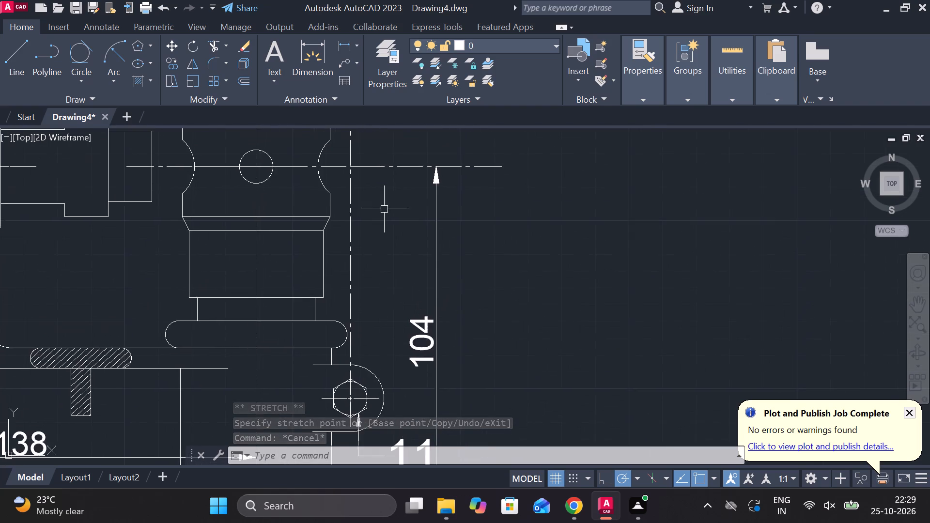
middle_drag(385, 209, 390, 311)
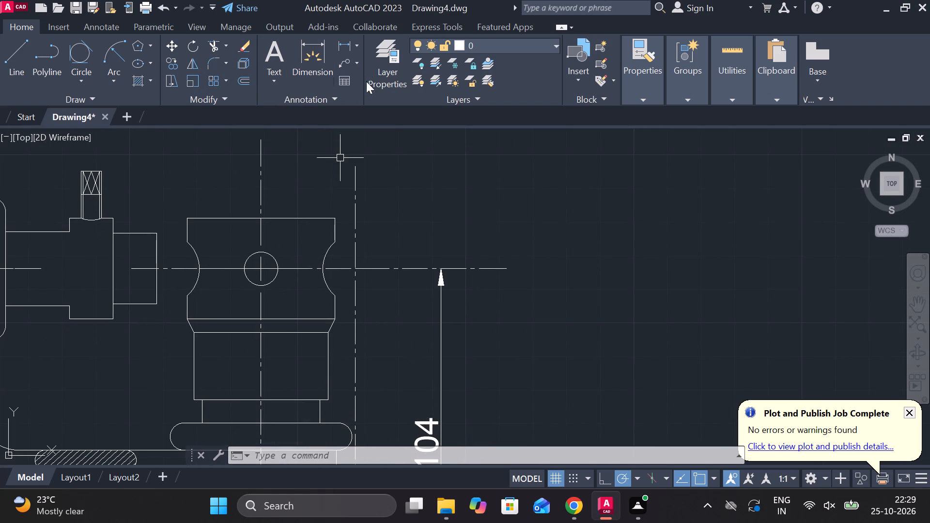
click(351, 64)
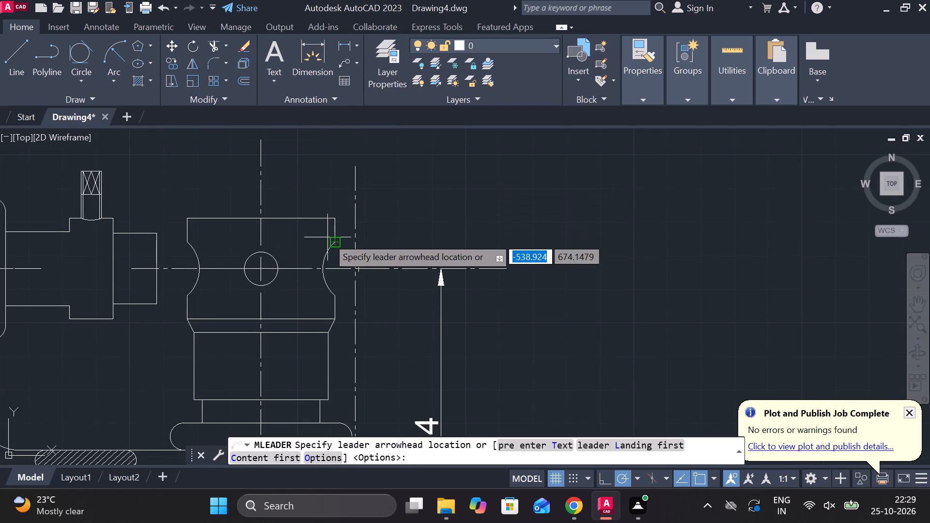
scroll(325, 237, up, 1)
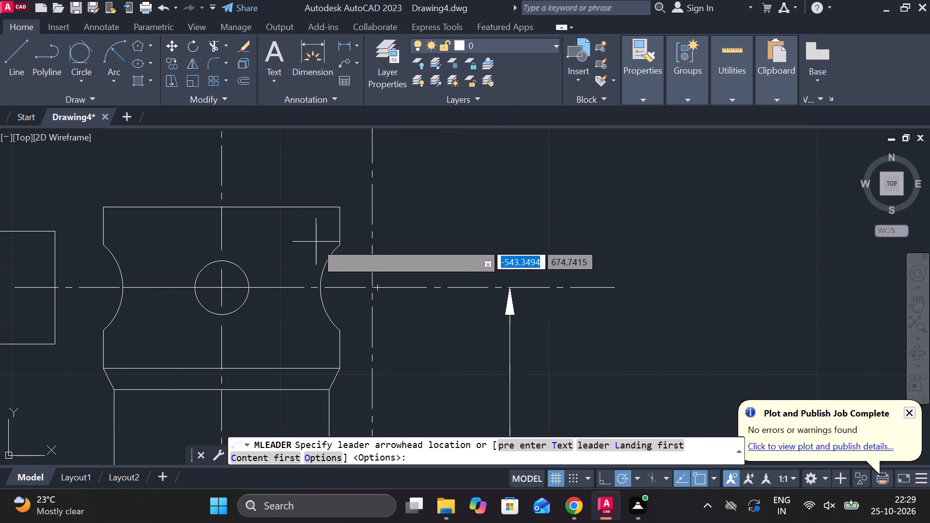
click(316, 235)
click(408, 188)
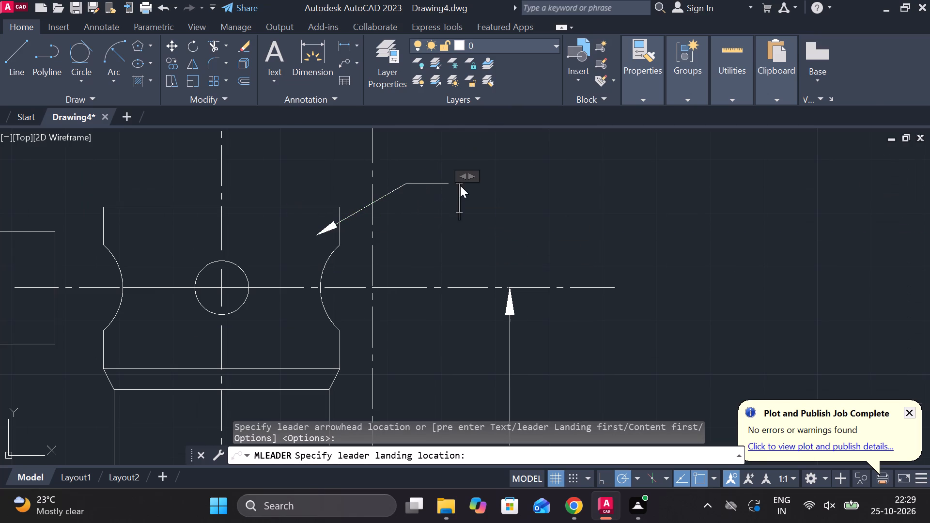
click(104, 62)
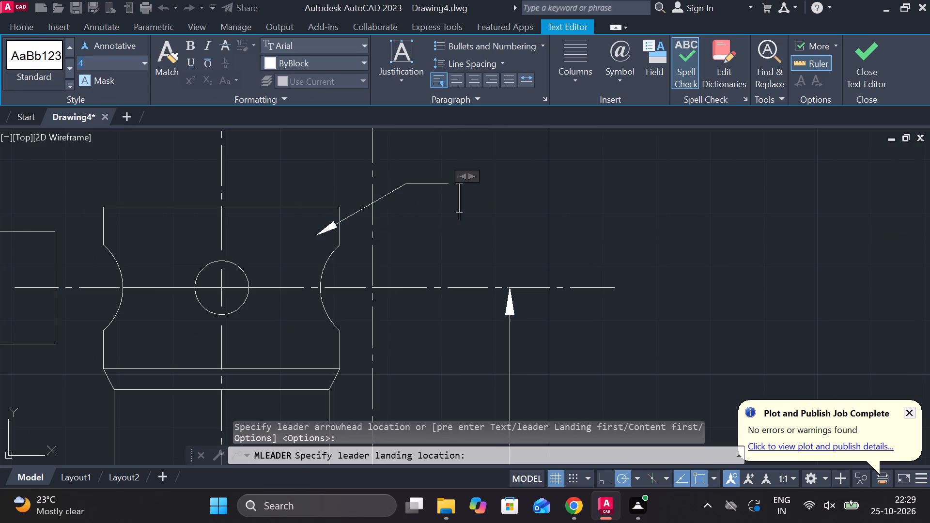
text(10)
key(Return)
text(10)
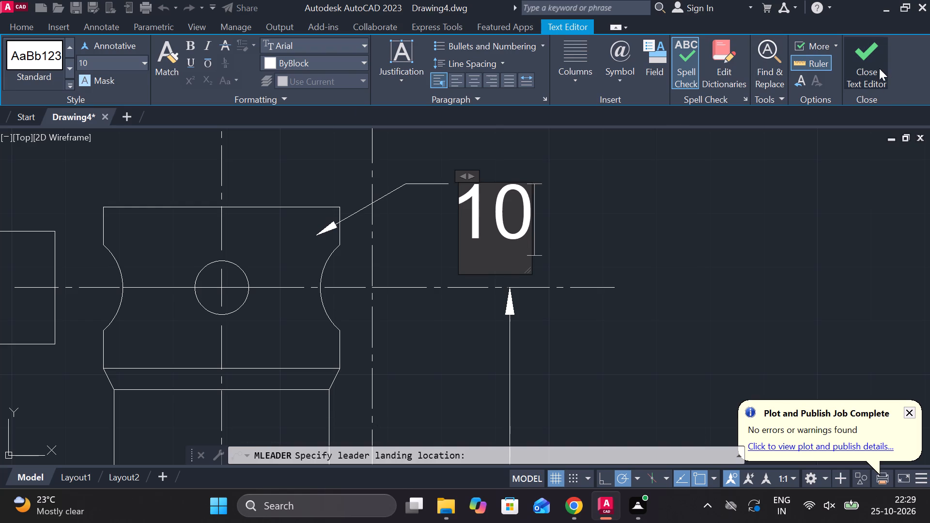
click(878, 68)
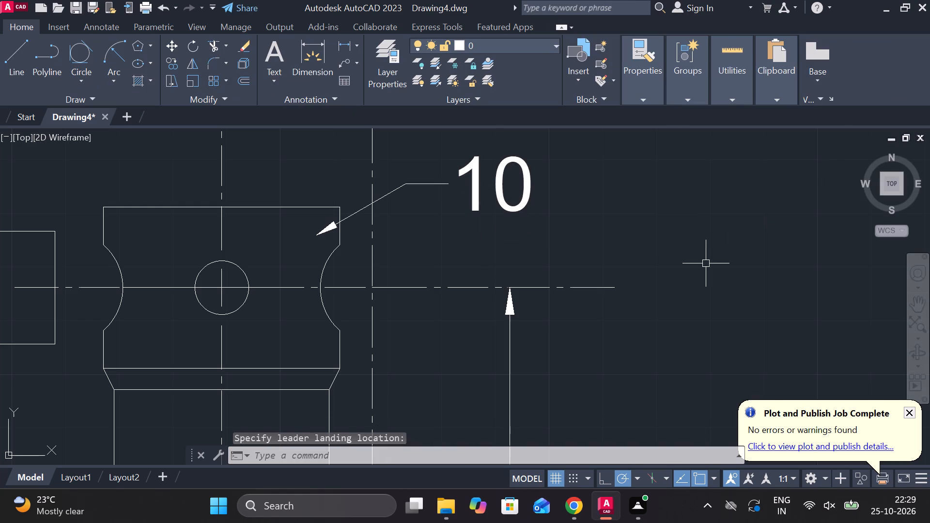
Add a multileader labelled 6-7-8-9 at text height 10, from the spindle's narrow right end block to its upper right.
scroll(606, 259, down, 1)
scroll(284, 243, up, 1)
middle_drag(298, 246, 323, 304)
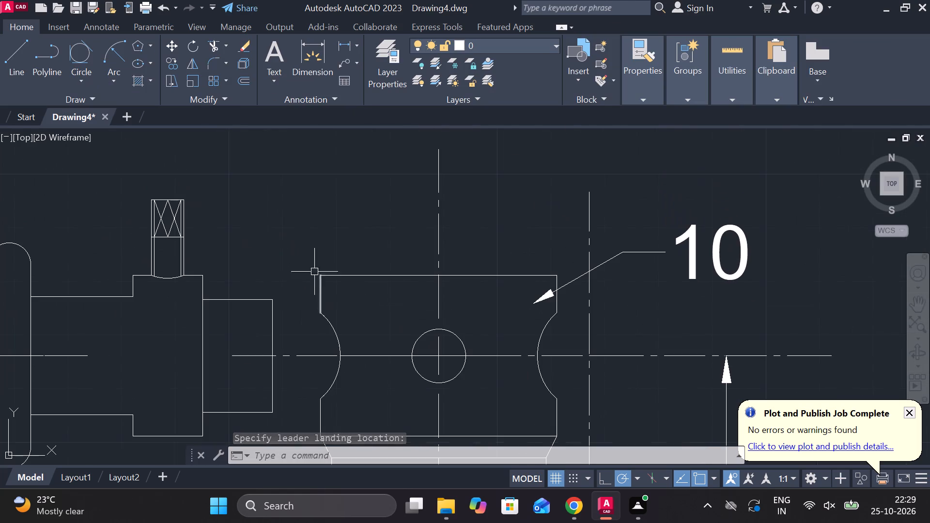
click(342, 67)
drag(224, 304, 224, 300)
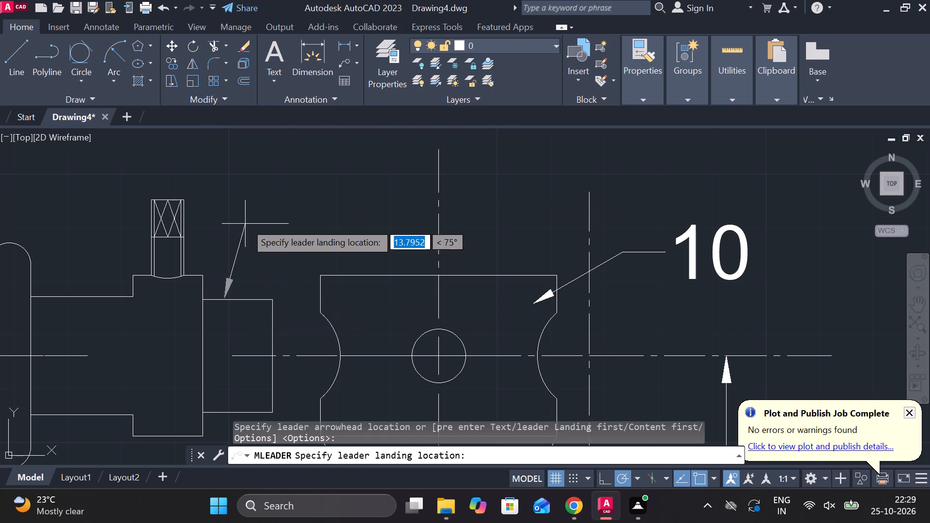
click(254, 215)
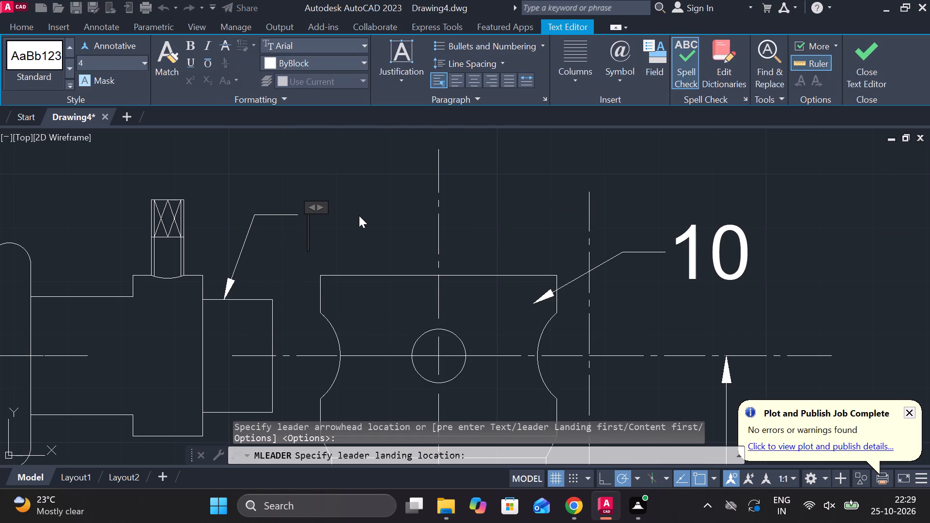
key(6)
key(BackSpace)
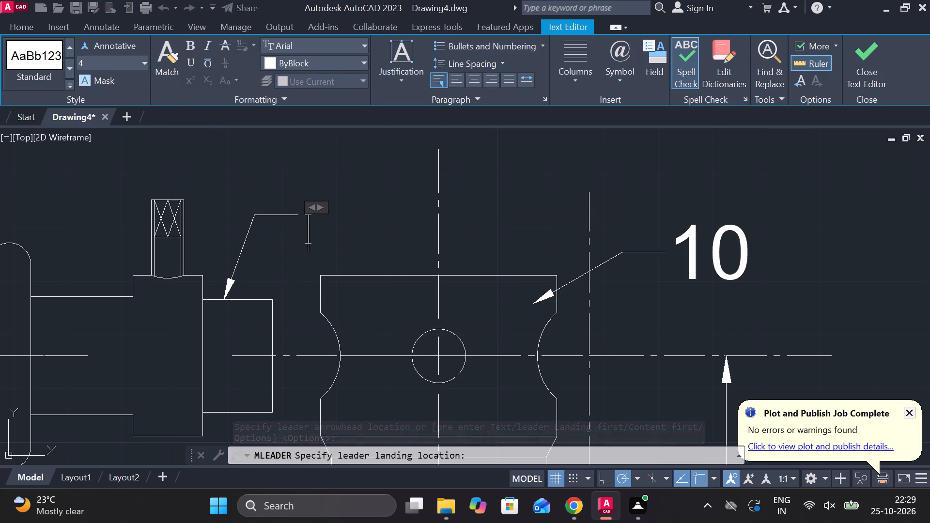
drag(110, 60, 82, 60)
text(10)
key(Return)
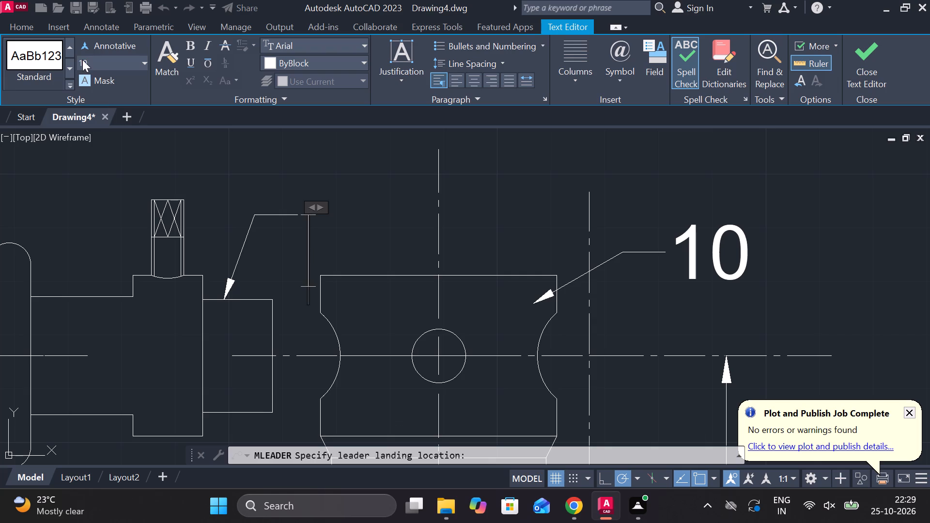
key(6)
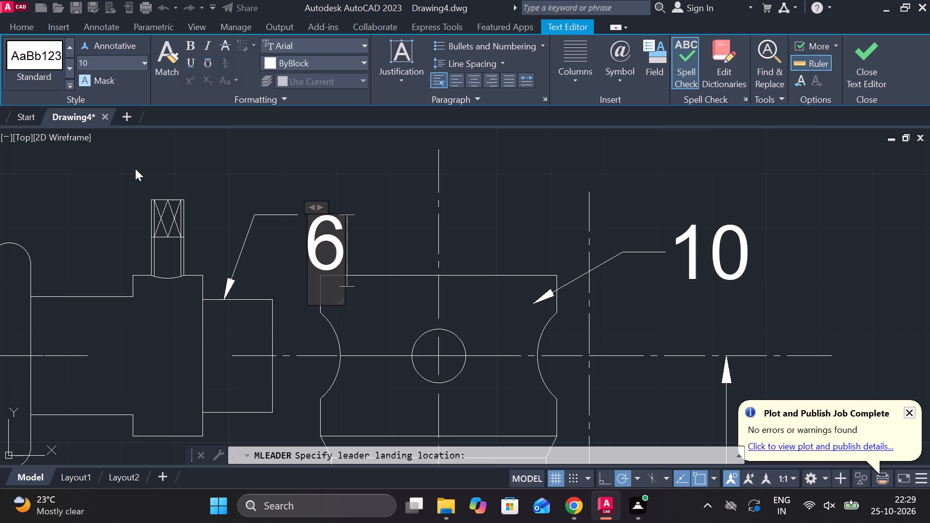
key(comma)
key(BackSpace)
key(minus)
key(7)
key(minus)
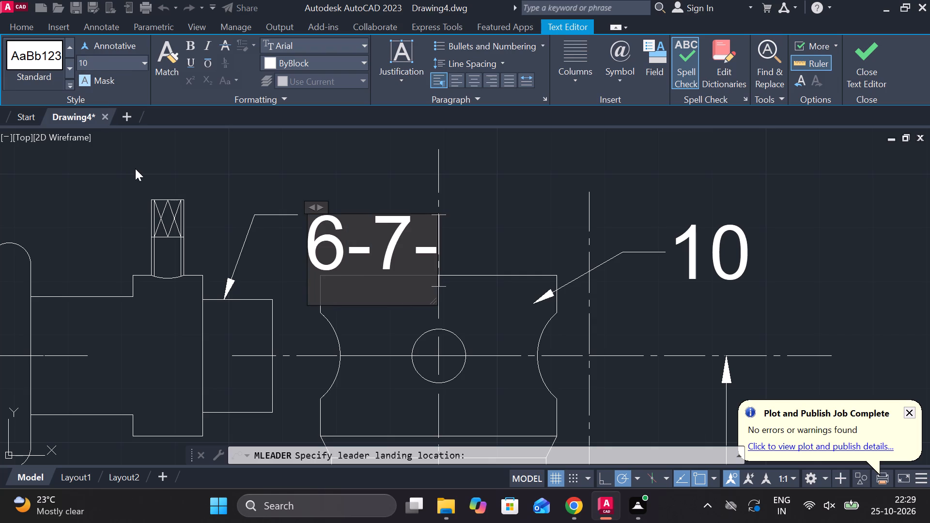
key(8)
text(-9)
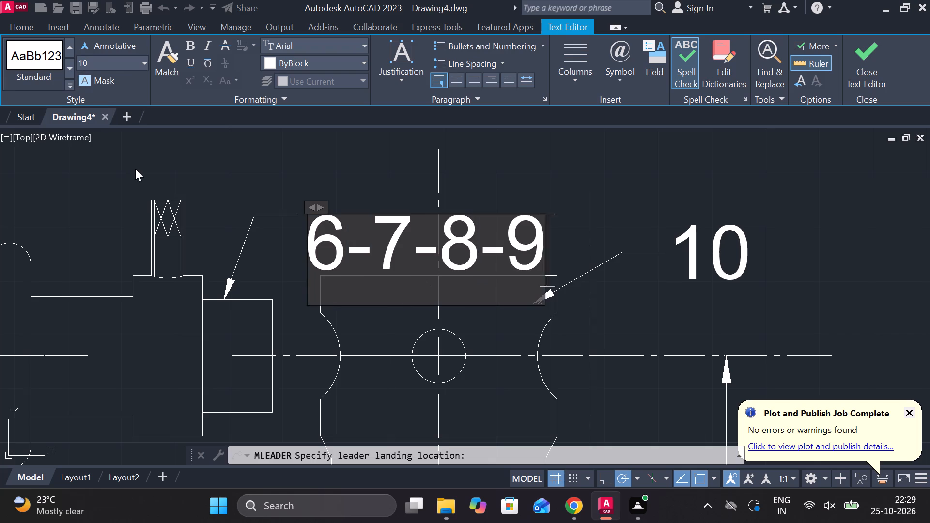
click(856, 63)
Add a multileader labelled 5 at text height 10, from the crossed square stem's top left corner to its upper left.
scroll(510, 217, down, 1)
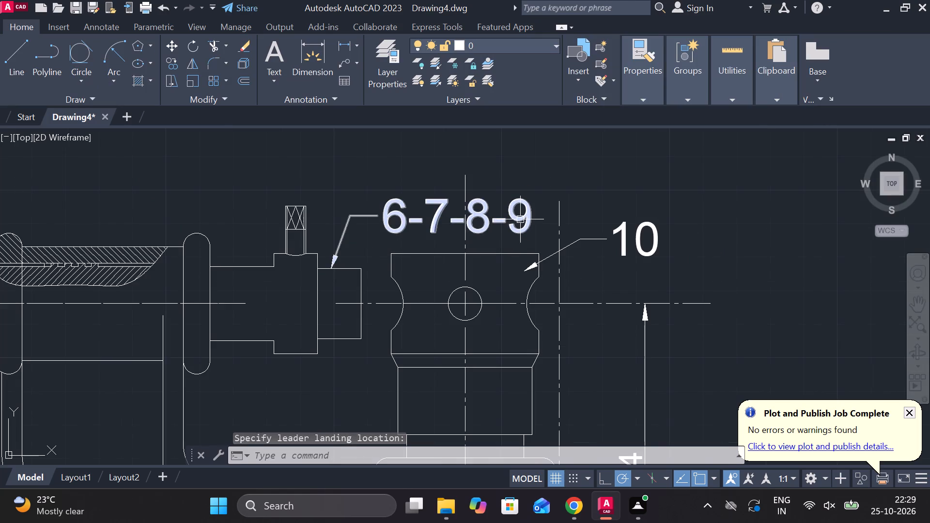
scroll(523, 222, down, 1)
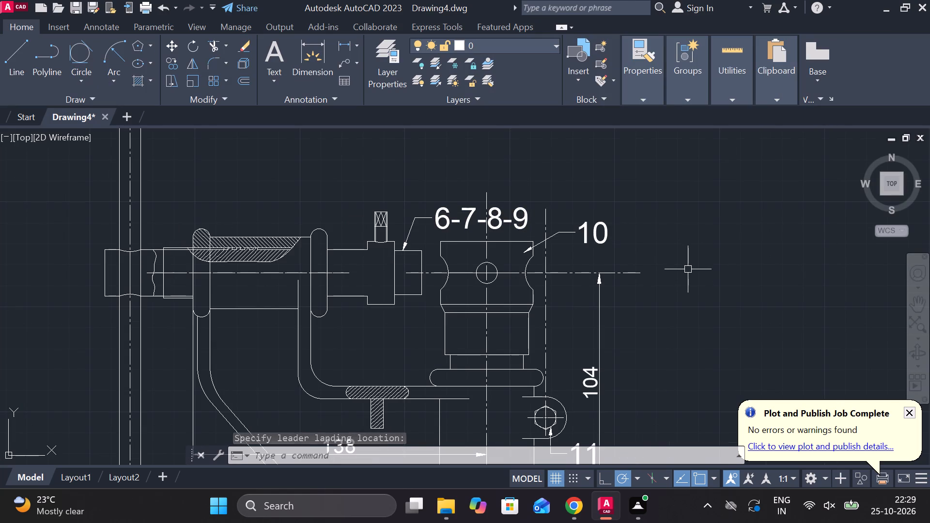
click(339, 68)
scroll(345, 179, up, 1)
click(388, 233)
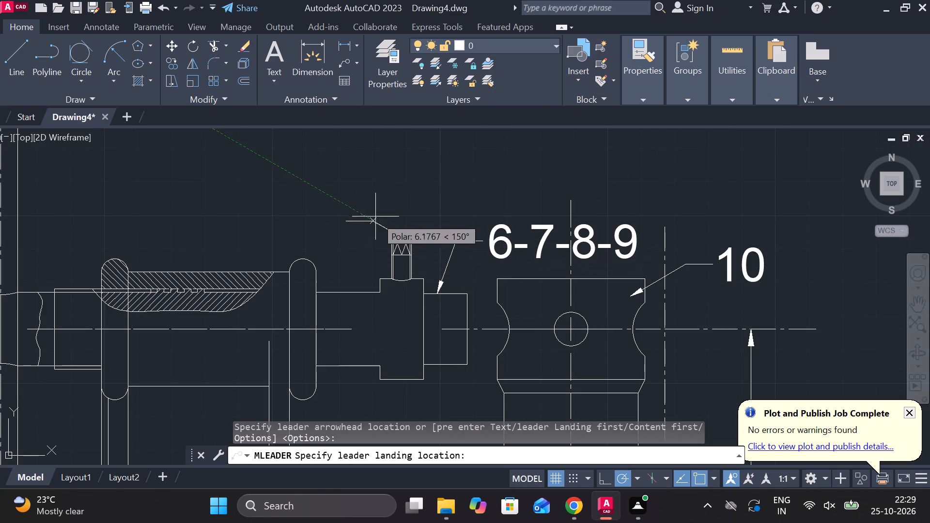
click(360, 195)
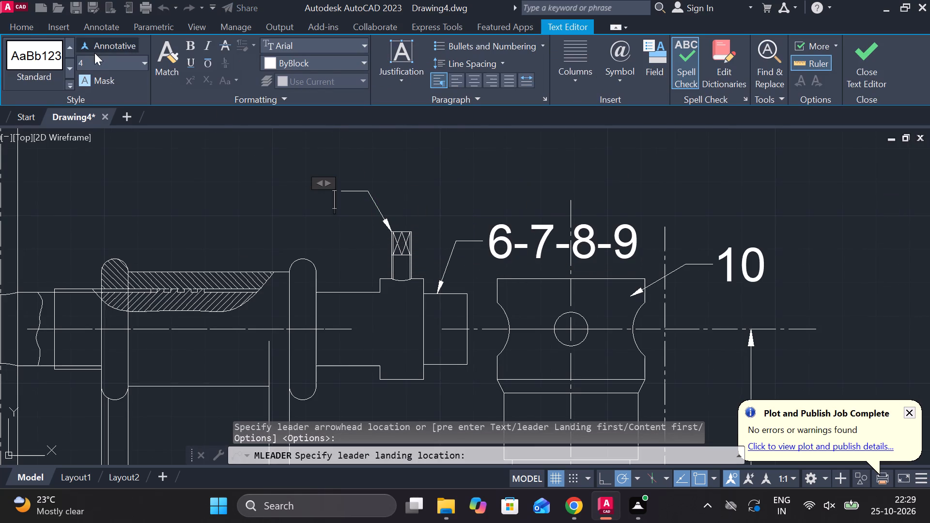
click(94, 62)
text(10)
key(Return)
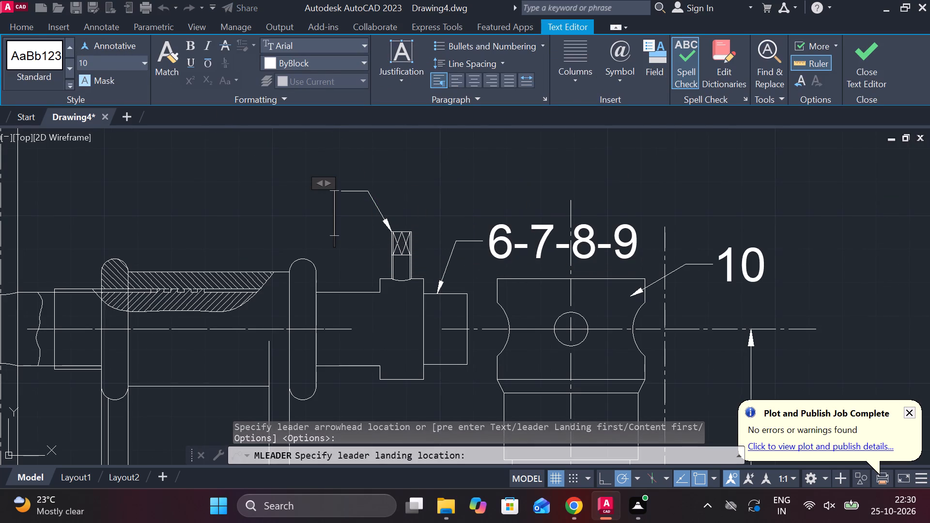
key(5)
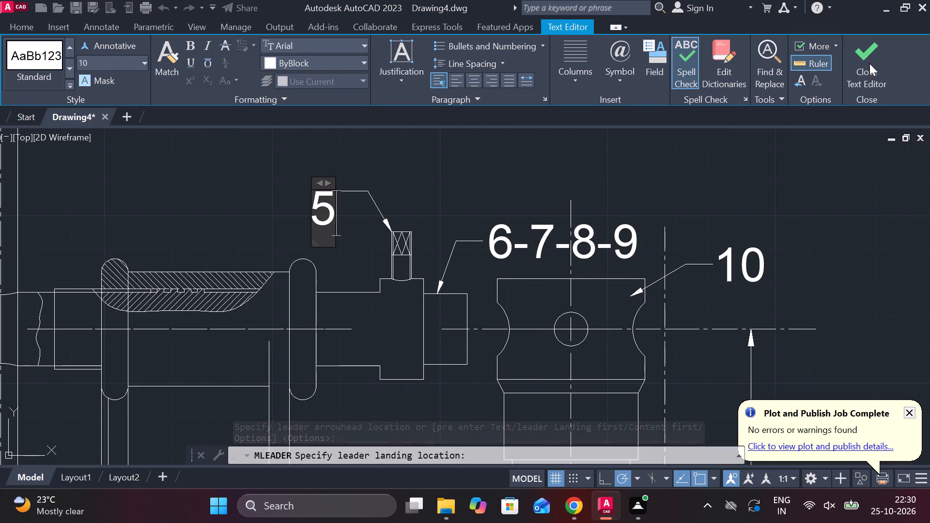
click(884, 62)
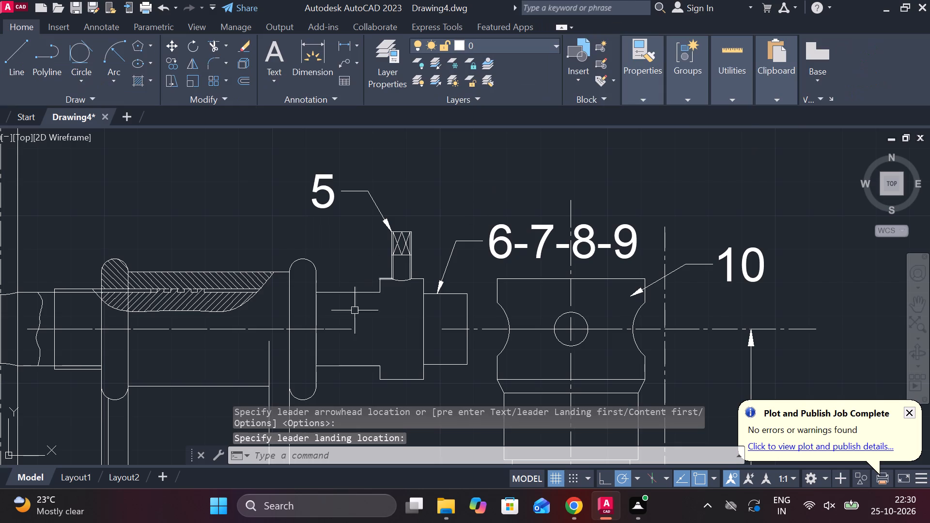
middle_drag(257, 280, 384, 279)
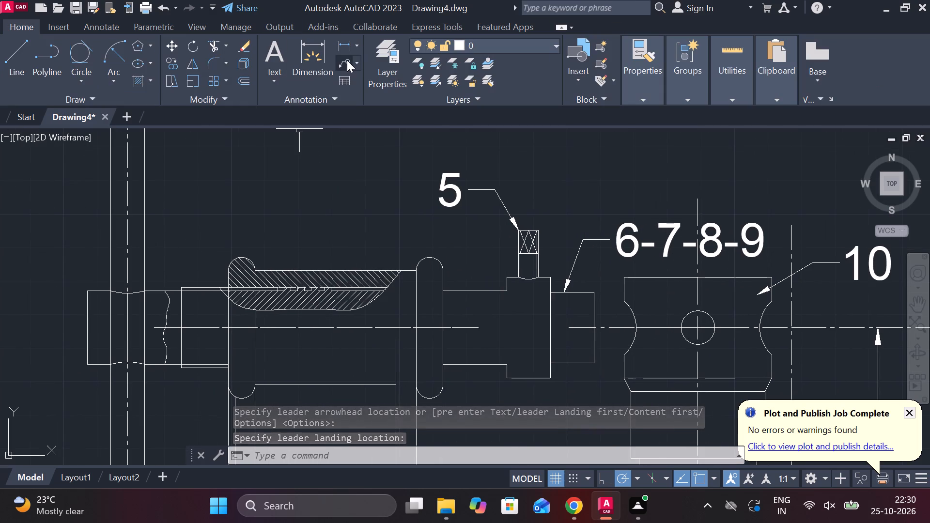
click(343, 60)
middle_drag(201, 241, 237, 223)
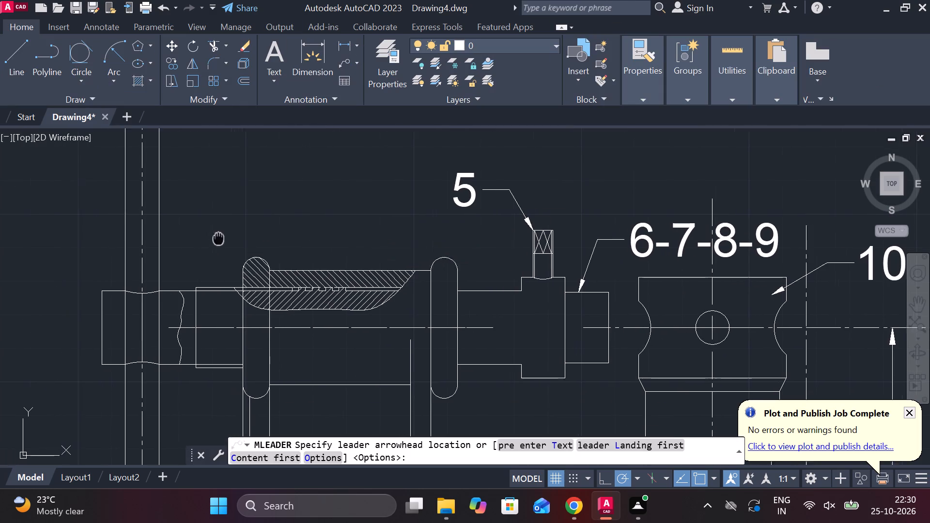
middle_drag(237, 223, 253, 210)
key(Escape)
Trim the vertical rod's edges and centerline where they cross the horizontal spindle, and remove the wavy break line beside them.
text(TR)
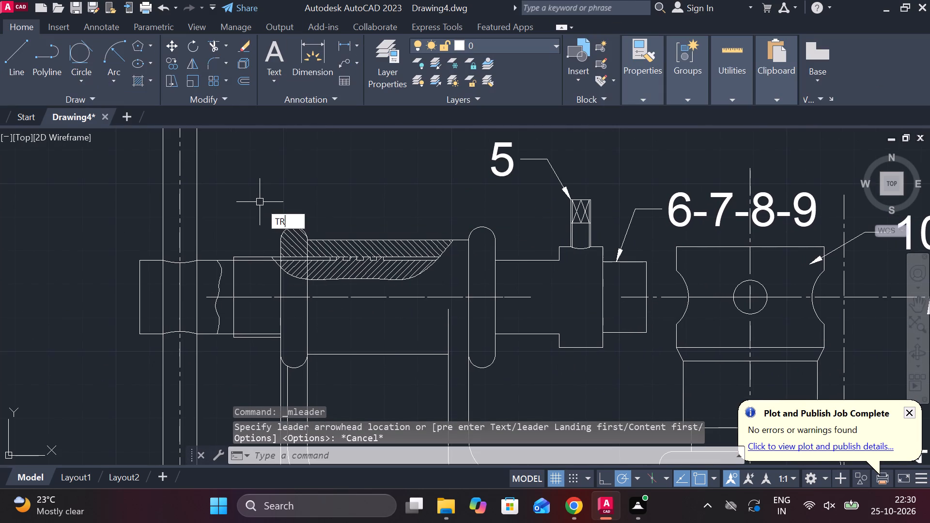
key(space)
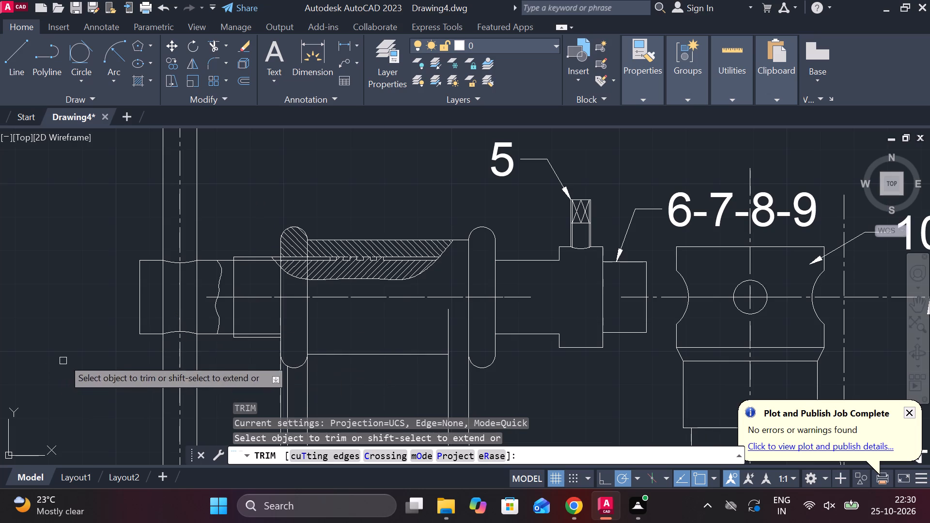
drag(204, 319, 167, 289)
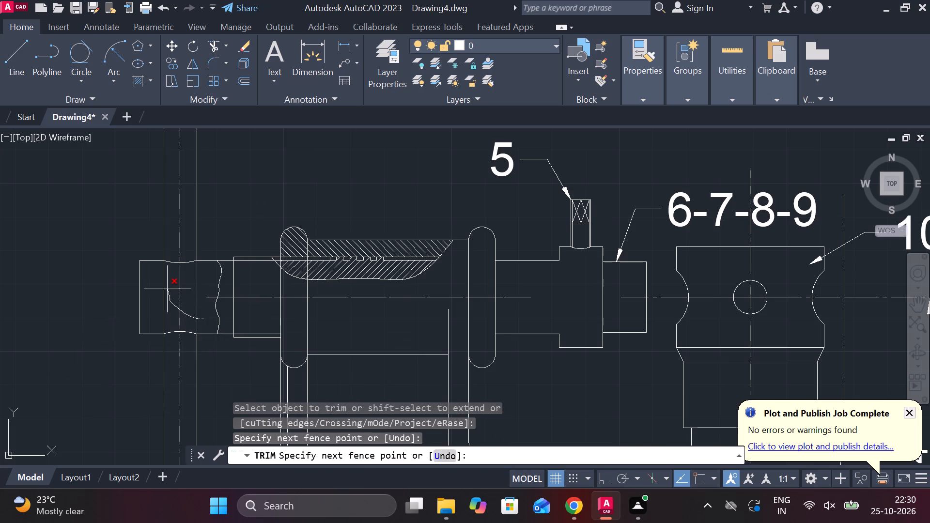
drag(167, 289, 163, 278)
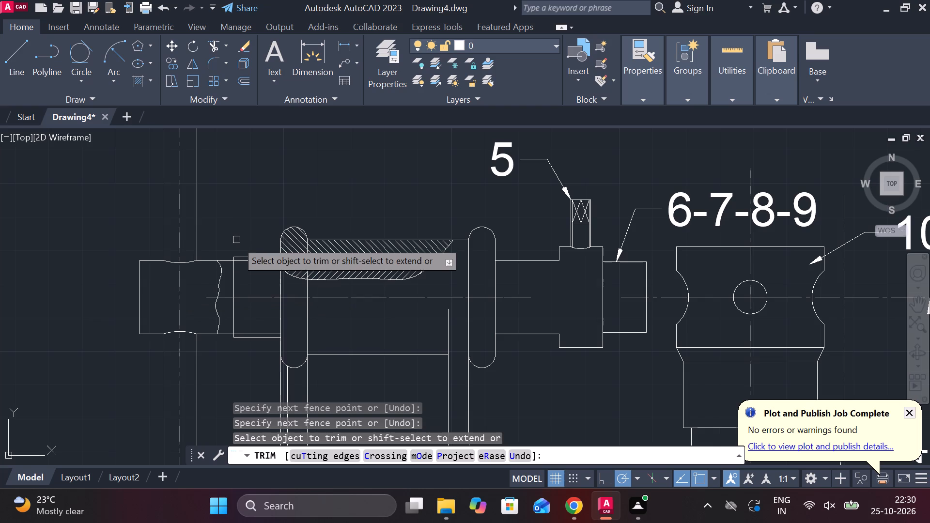
click(217, 272)
click(217, 305)
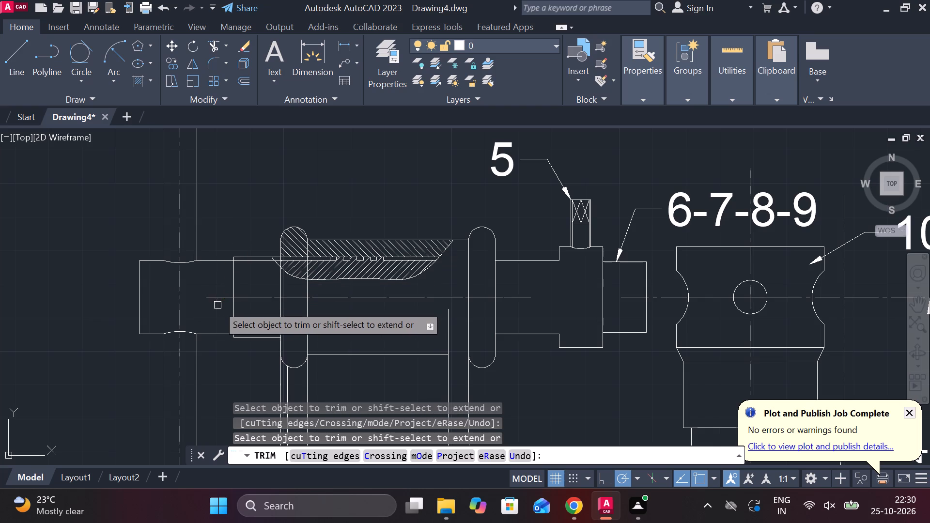
key(Escape)
Stretch the horizontal spindle's centerline leftward past the spindle's left end.
click(217, 300)
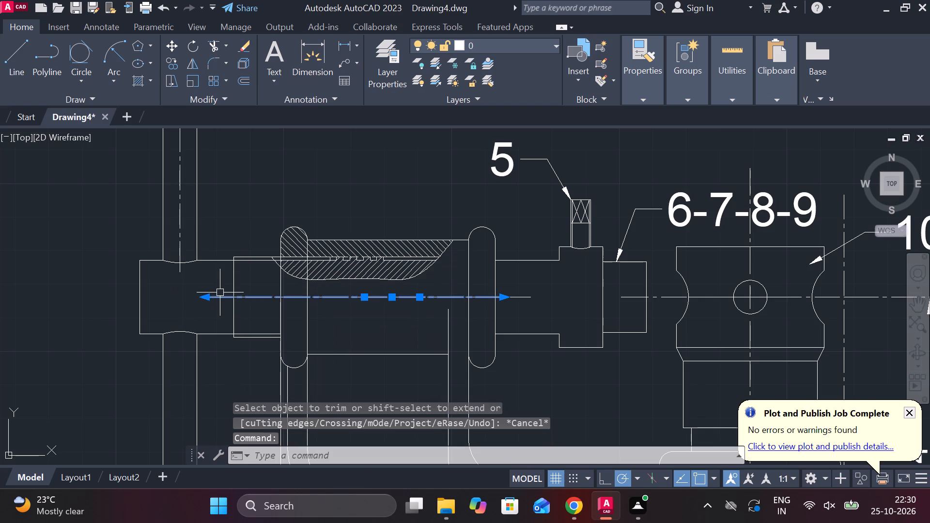
click(203, 296)
click(114, 292)
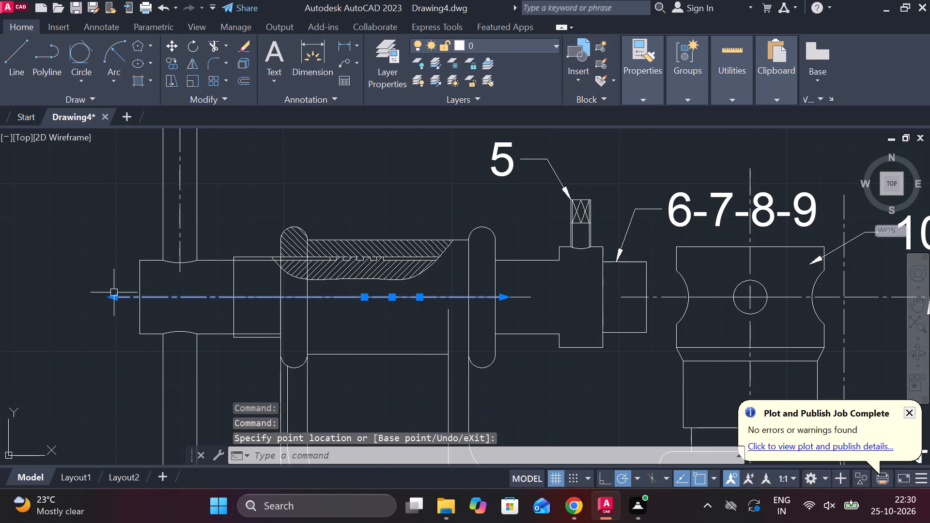
key(Escape)
Stretch the vertical rod's centerline down through the spindle to below the rod's rounded bottom end.
click(182, 260)
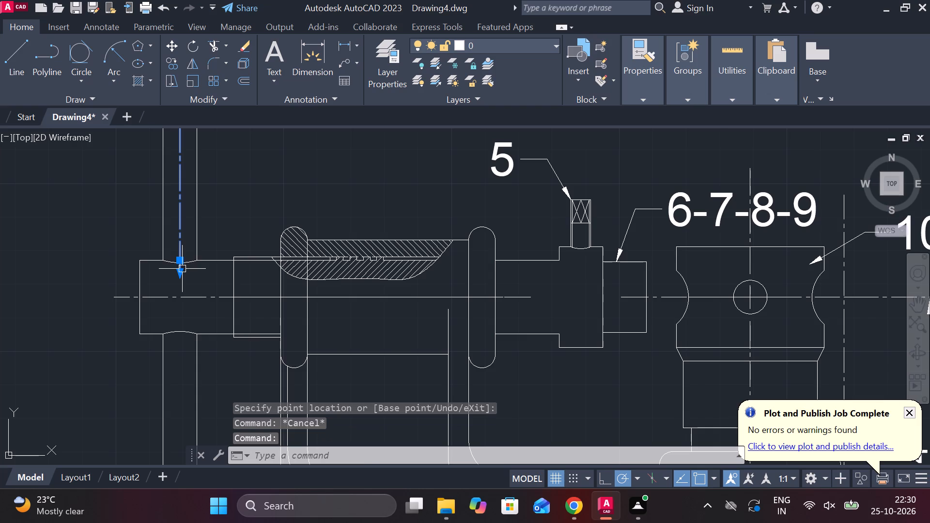
click(180, 273)
scroll(176, 310, down, 2)
middle_drag(177, 339, 184, 212)
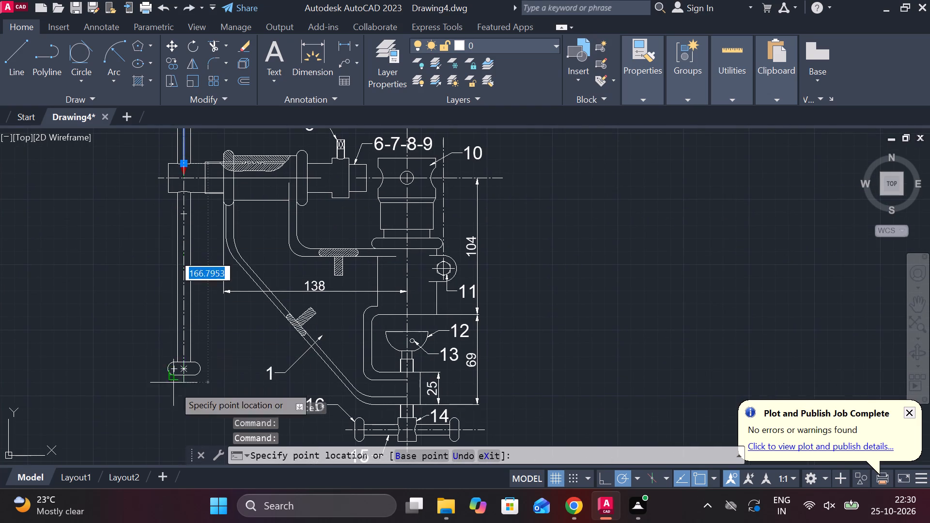
click(176, 392)
key(Escape)
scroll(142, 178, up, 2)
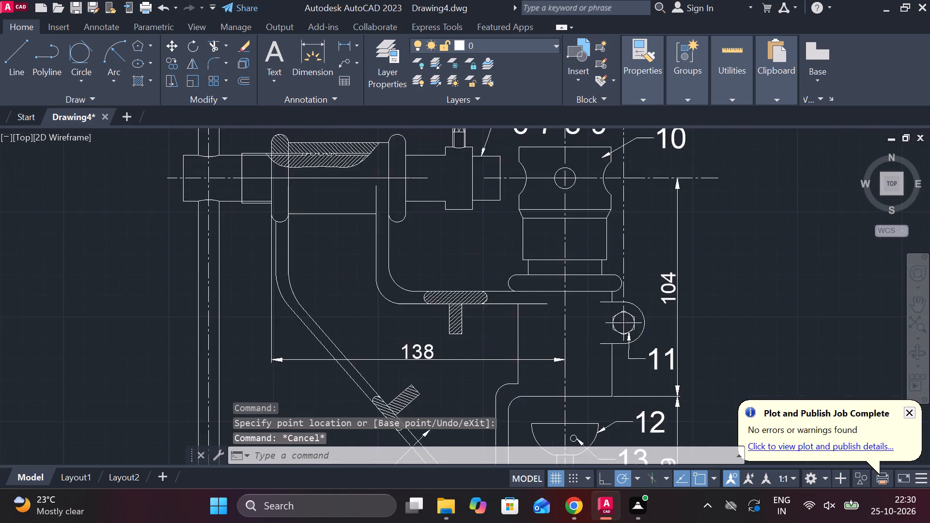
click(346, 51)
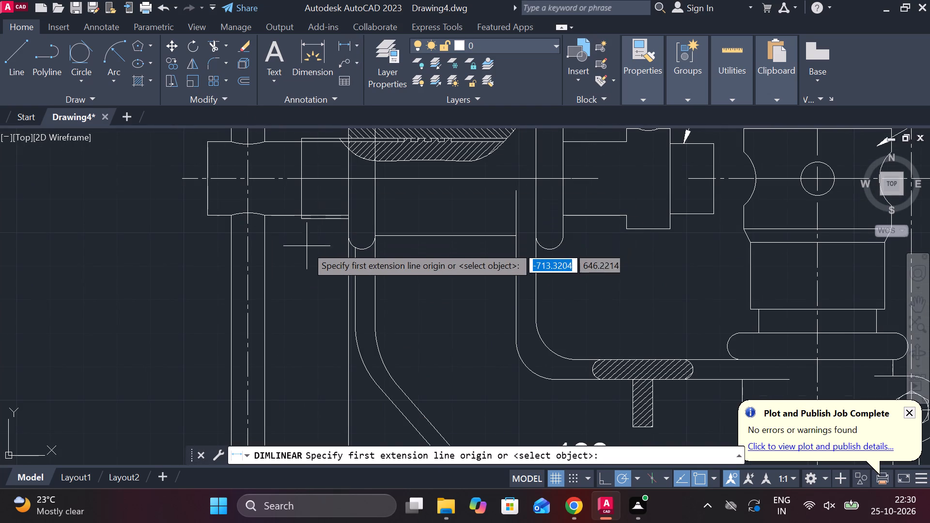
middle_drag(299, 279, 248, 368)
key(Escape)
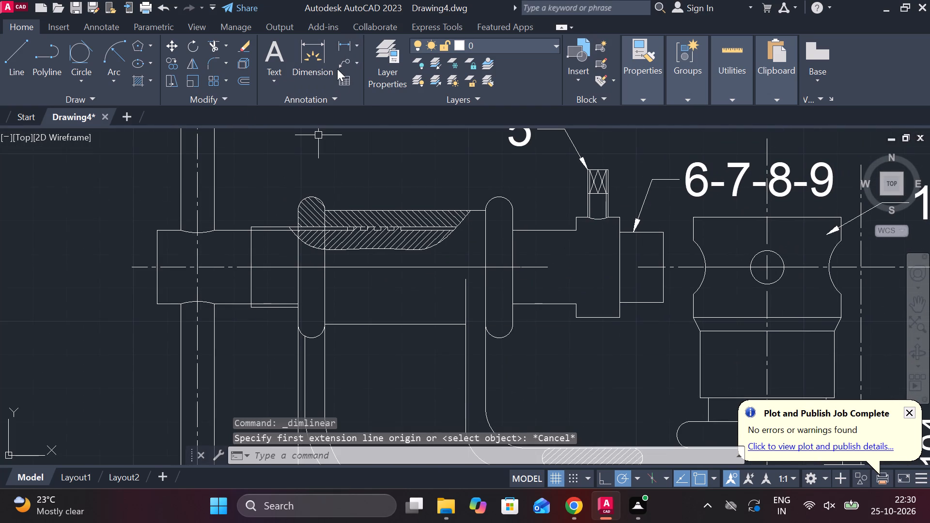
Add a multileader labelled 4 at text height 10, from the spindle just right of the vertical rod to its upper right.
click(338, 65)
scroll(233, 201, up, 1)
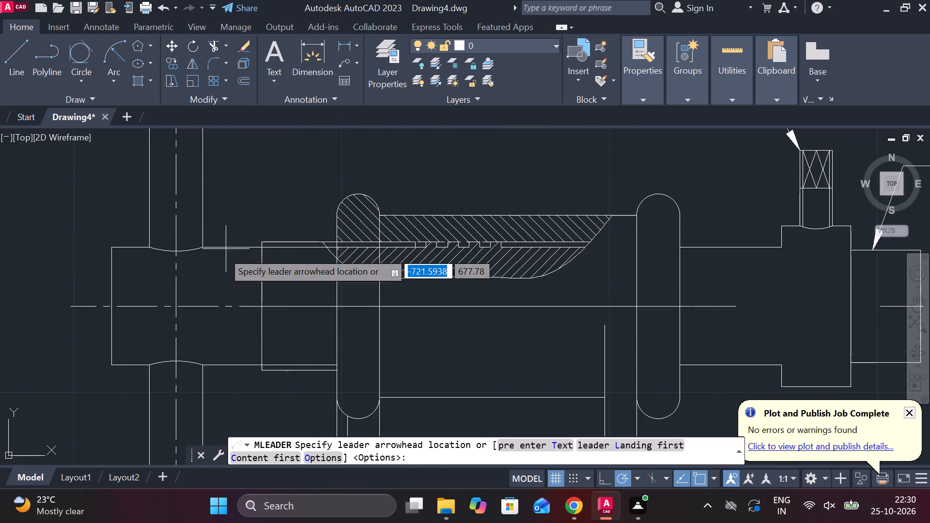
click(218, 264)
click(272, 153)
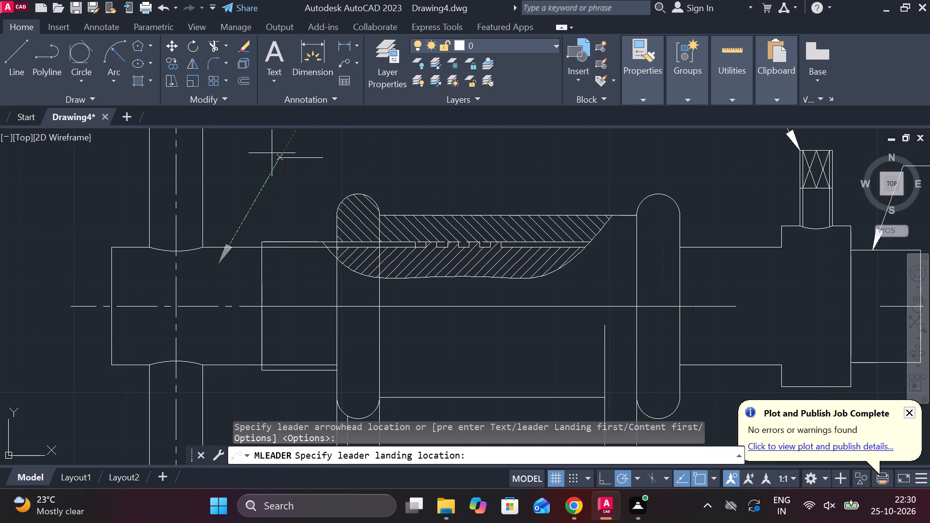
click(117, 62)
text(10)
key(Return)
key(4)
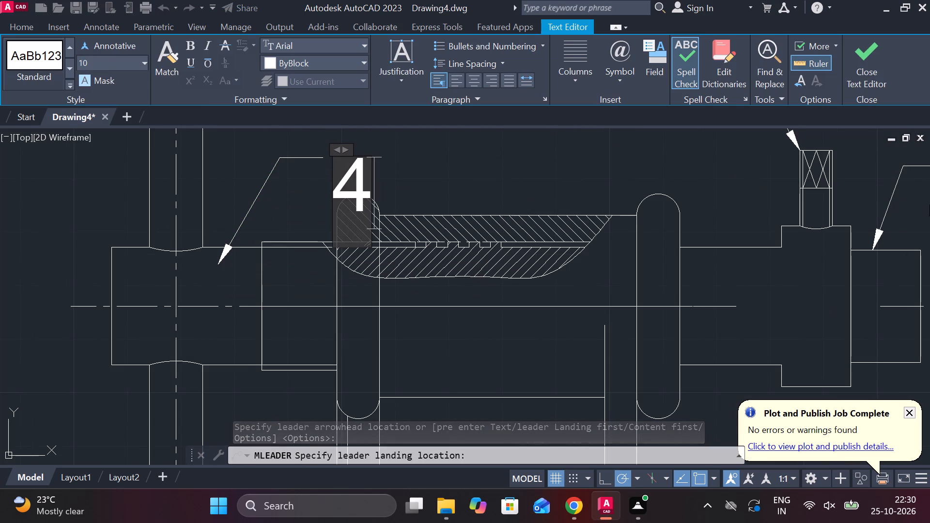
click(888, 62)
click(867, 56)
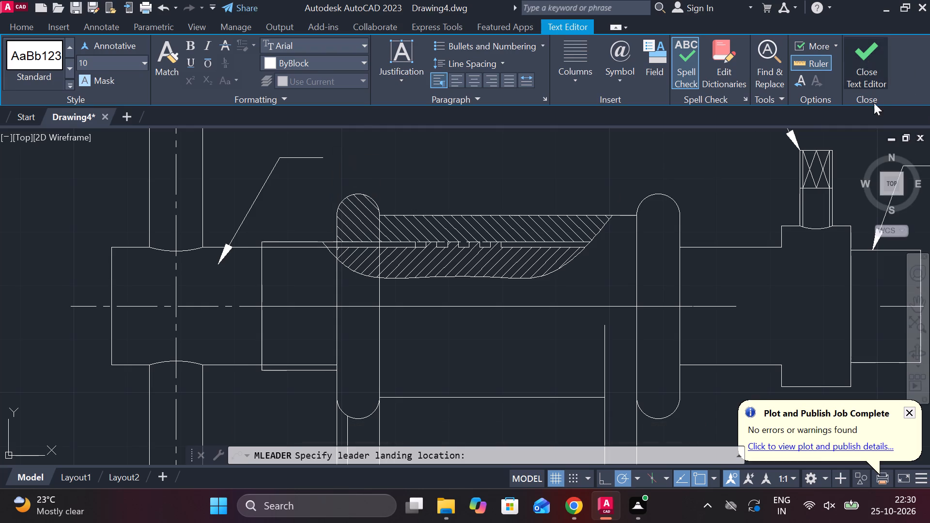
Shorten the landing line of the multileader labelled 4, bringing its number closer to the leader.
scroll(356, 182, down, 1)
scroll(356, 180, up, 2)
click(356, 171)
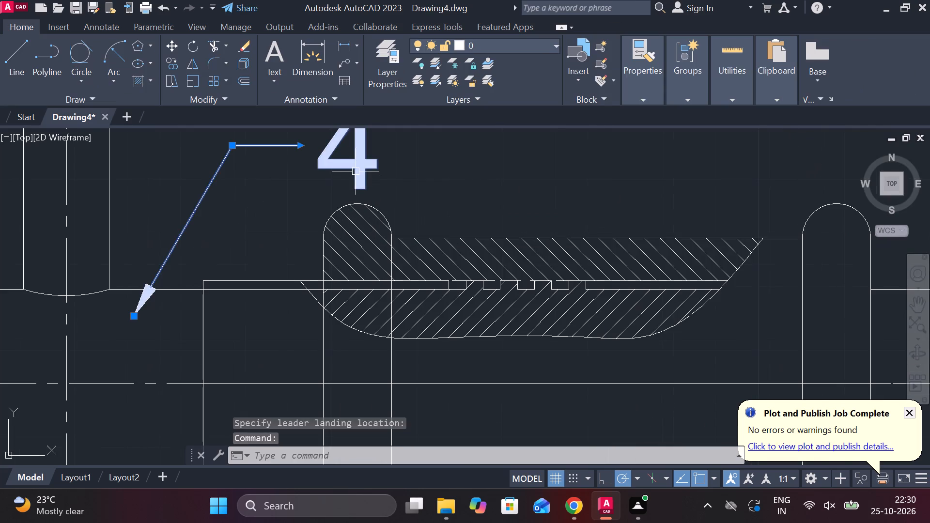
middle_drag(369, 194, 387, 238)
click(320, 187)
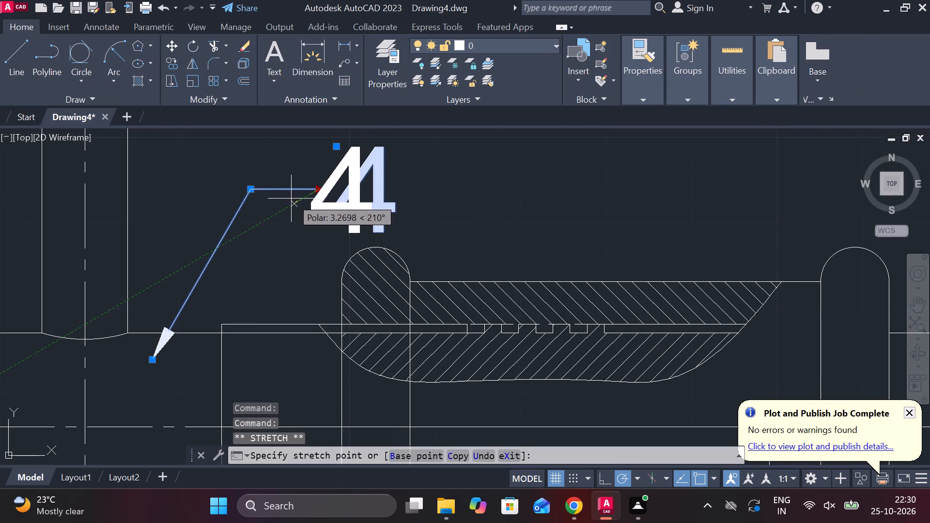
click(291, 199)
key(Escape)
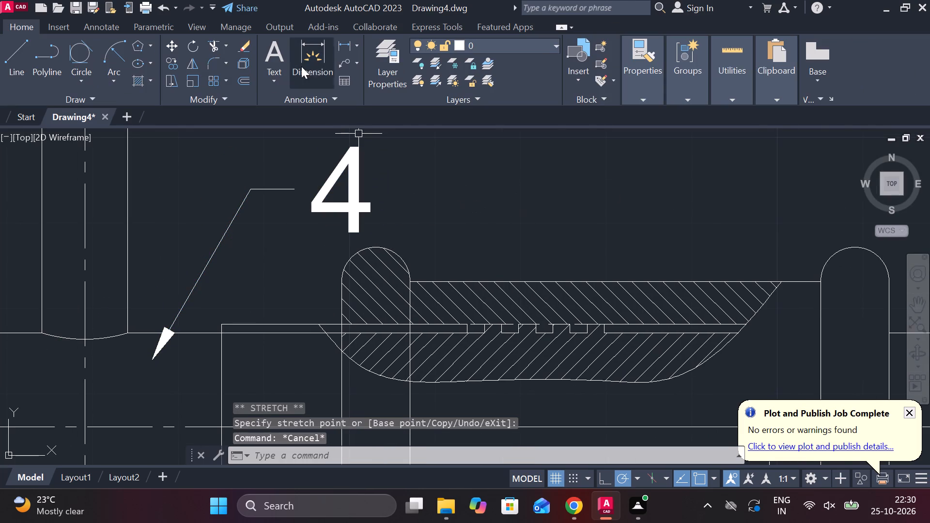
Add a multileader labelled 2 at text height 10, from the vertical rod's edge just above its bottom knob to its upper right.
click(344, 62)
scroll(407, 158, down, 2)
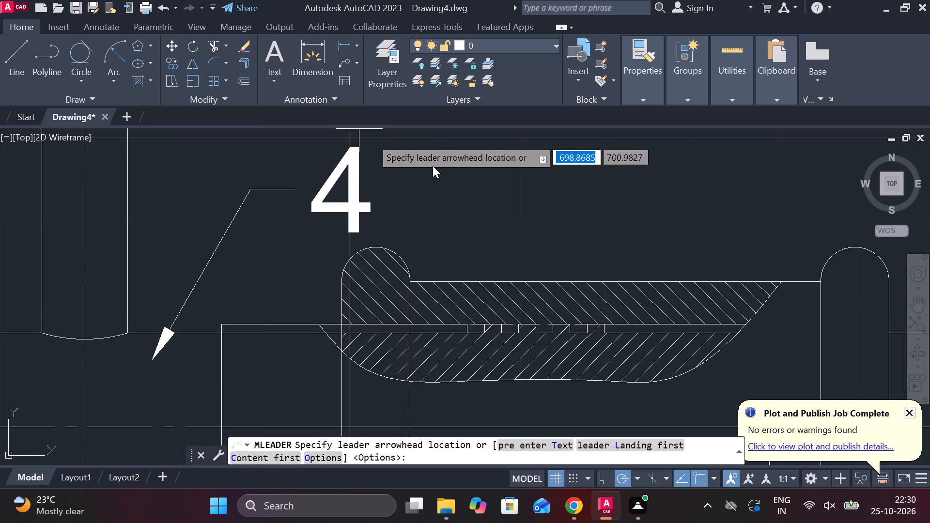
scroll(475, 219, down, 2)
middle_drag(493, 361, 504, 237)
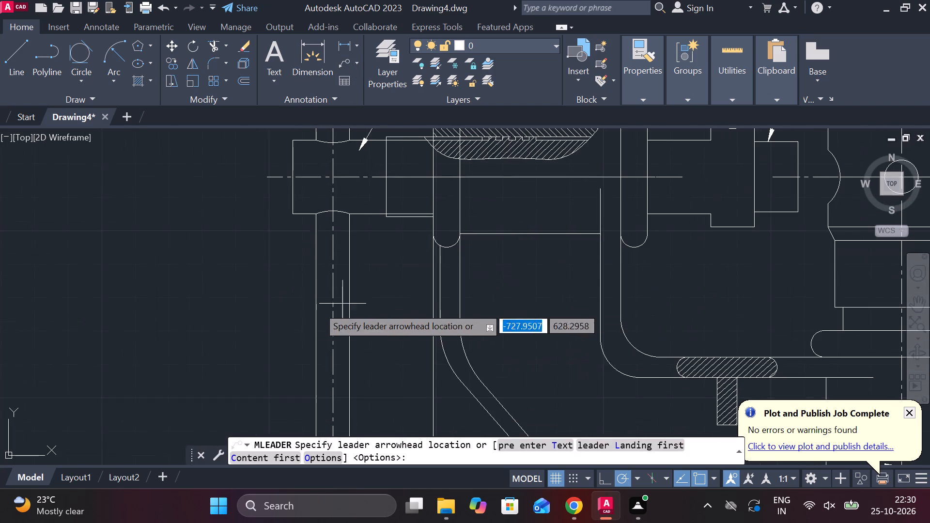
middle_drag(340, 340, 341, 139)
scroll(361, 358, down, 1)
middle_drag(378, 368, 376, 307)
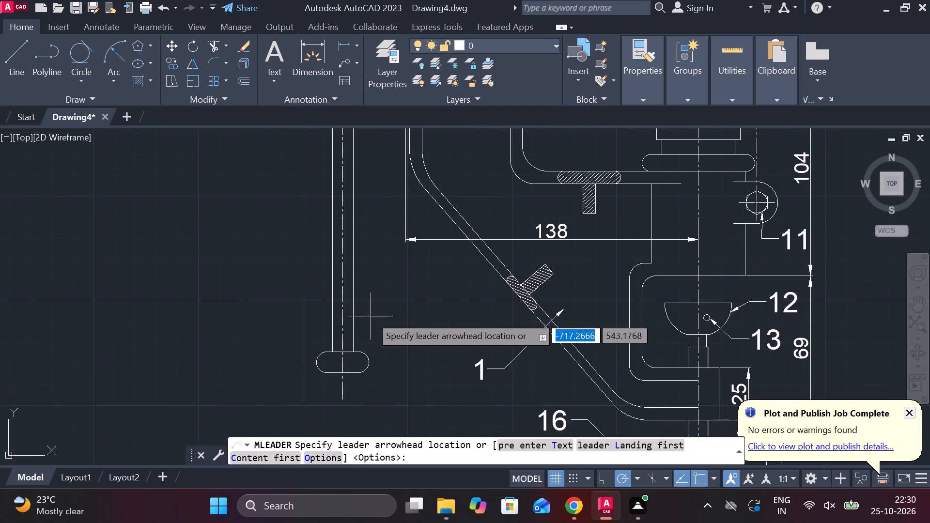
scroll(370, 317, up, 1)
click(341, 318)
click(392, 275)
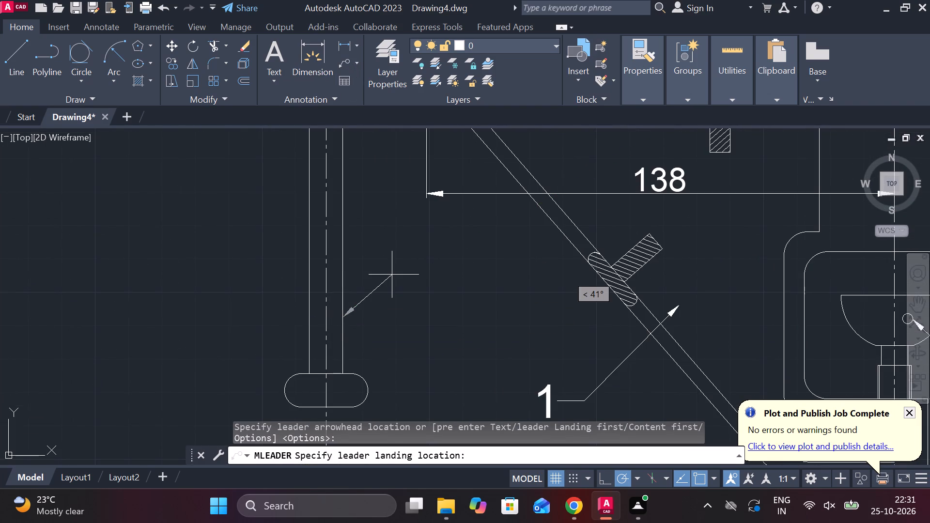
click(119, 66)
text(10)
key(Return)
key(2)
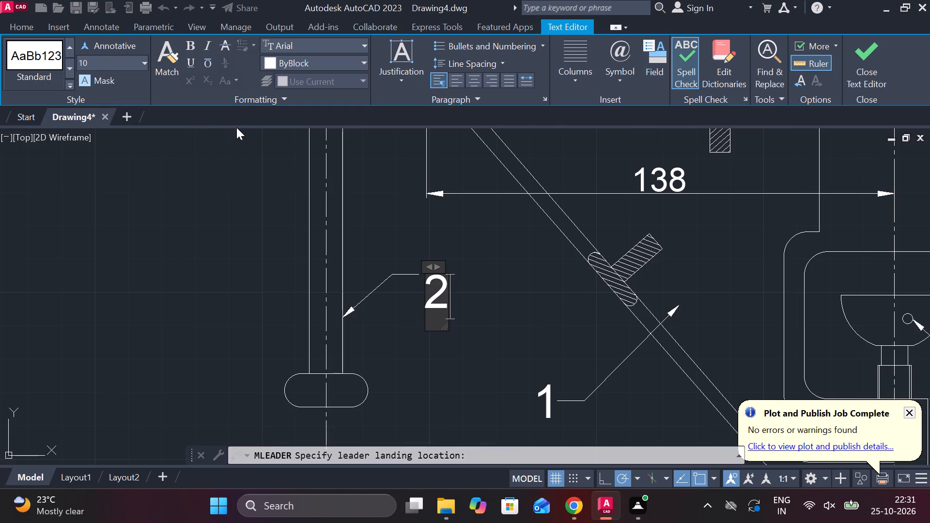
click(879, 51)
Add a multileader labelled 3 at text height 10, from the rounded knob atop the vertical rod to its lower right.
scroll(356, 282, down, 1)
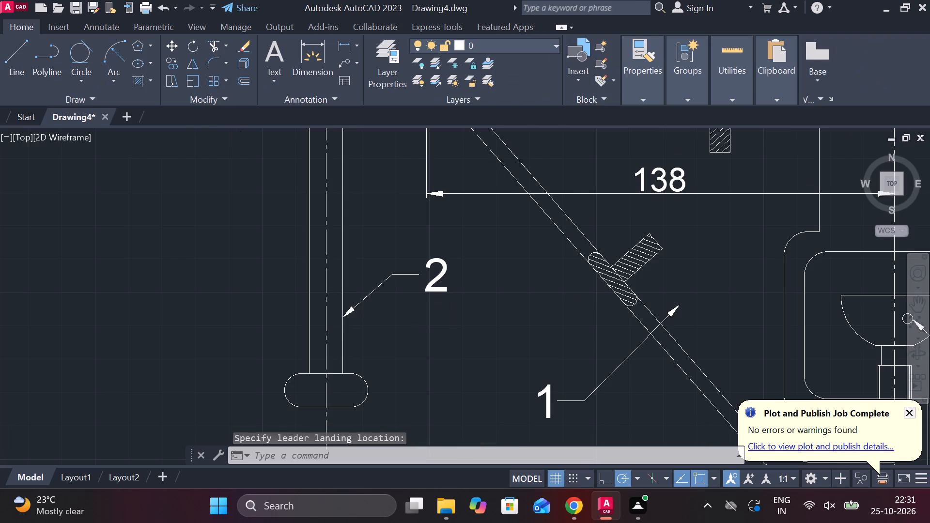
scroll(356, 282, down, 2)
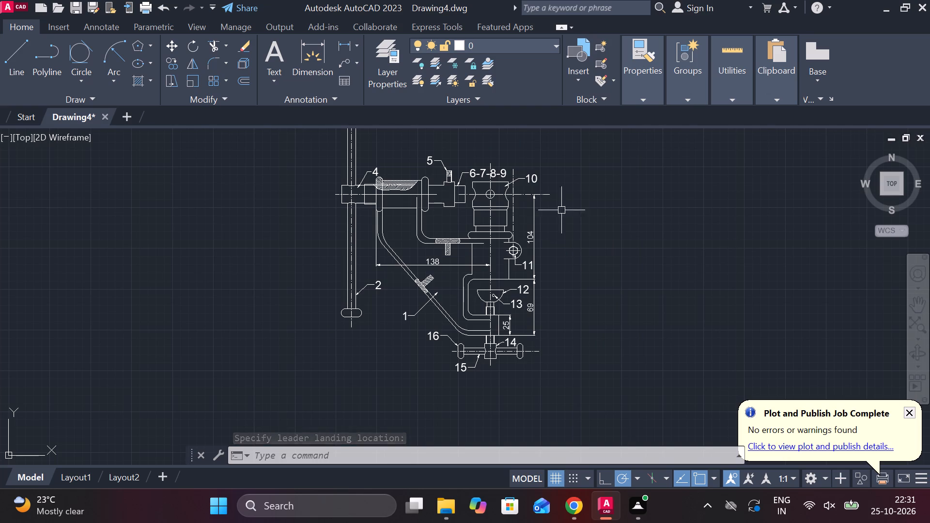
scroll(491, 165, down, 2)
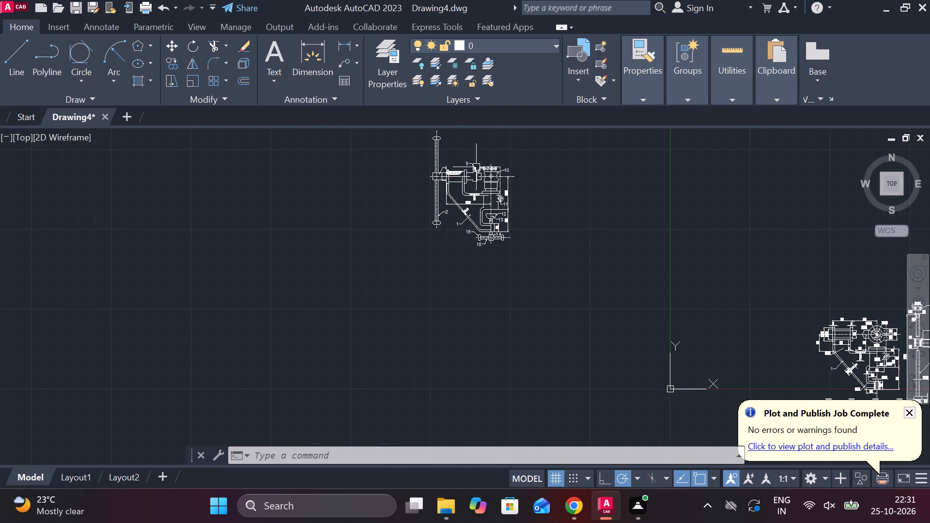
scroll(453, 145, up, 2)
middle_drag(447, 152, 392, 236)
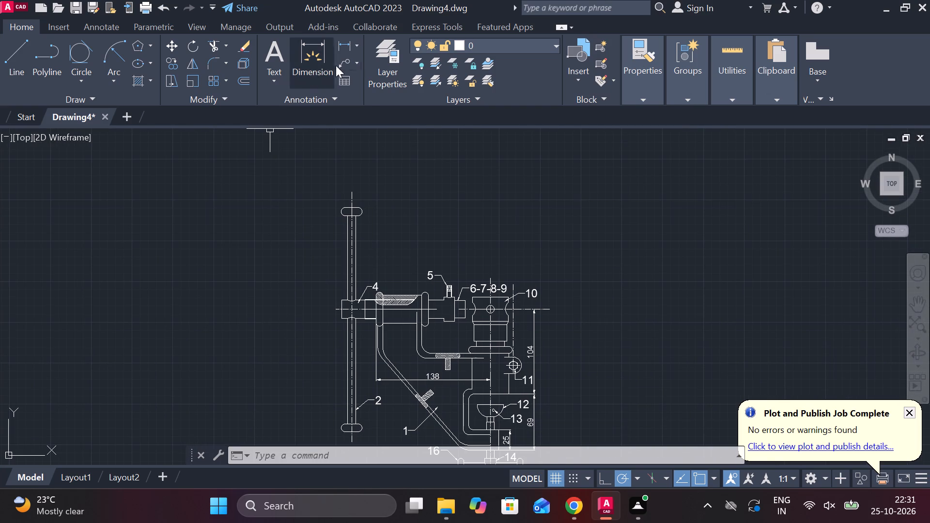
click(345, 63)
scroll(380, 244, up, 2)
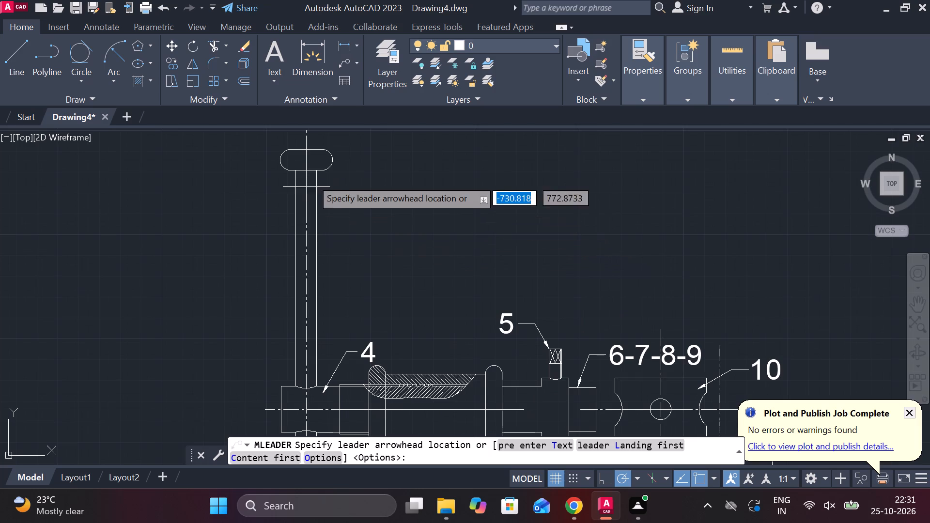
click(317, 157)
click(363, 238)
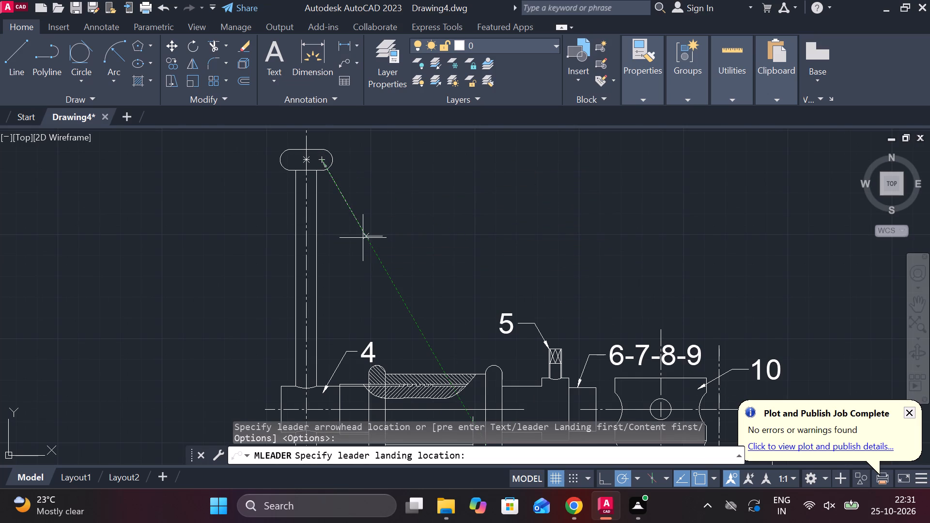
click(105, 67)
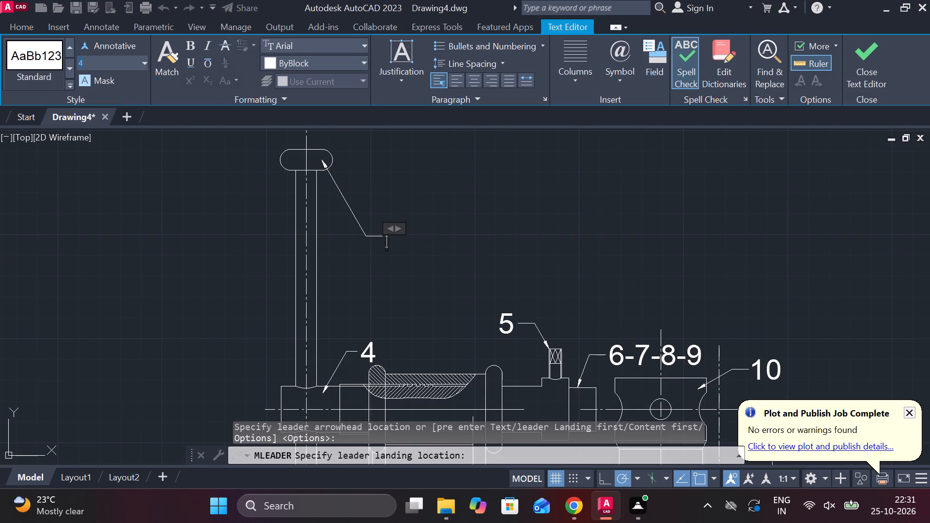
text(10)
key(Return)
key(3)
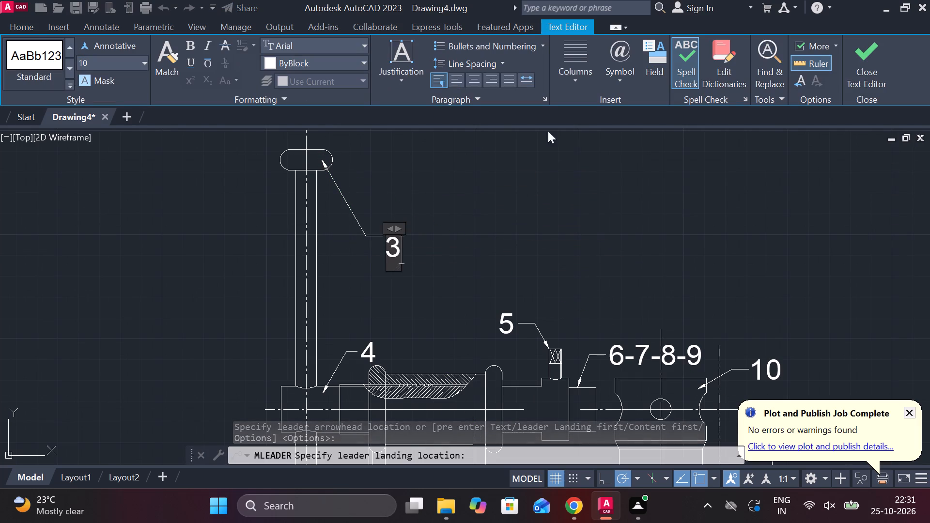
click(861, 59)
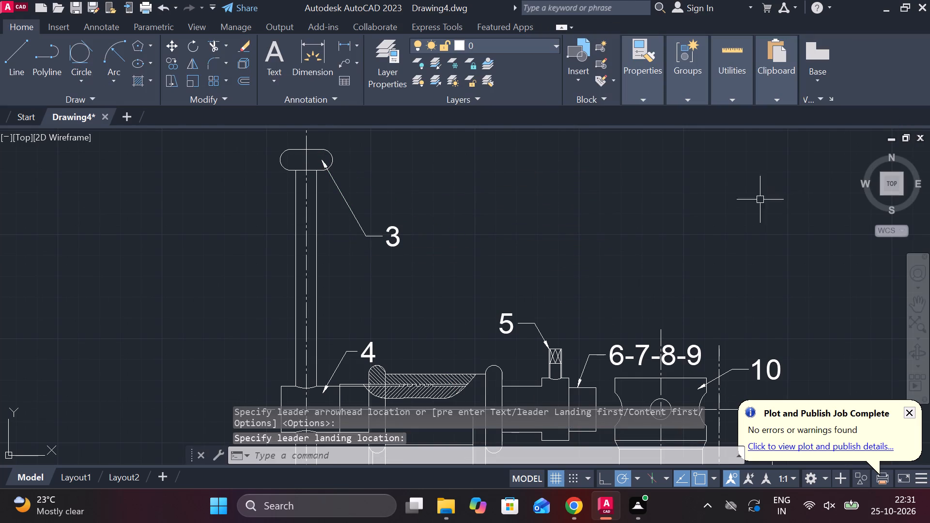
Add the multiline text title BOX-PUNCHING MACHINE below the assembly view and narrow its text box.
scroll(631, 246, down, 2)
middle_drag(639, 254, 422, 169)
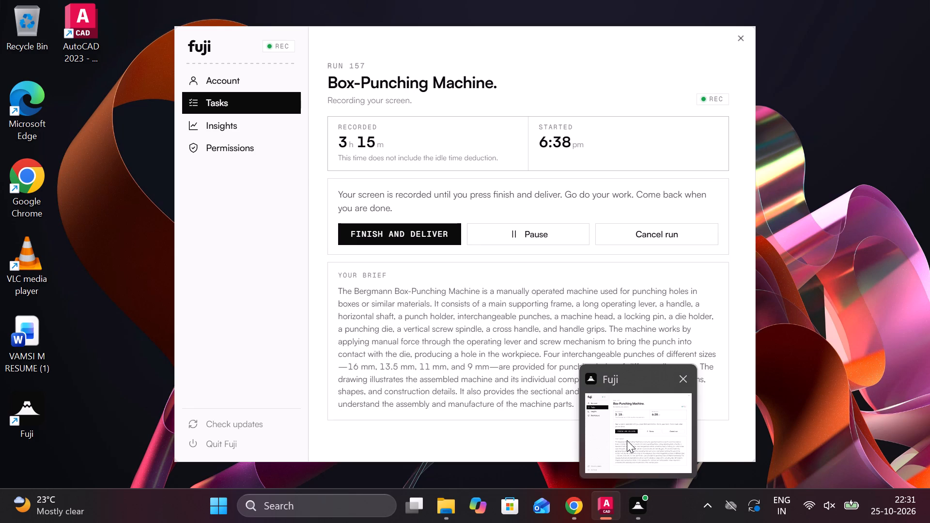
middle_drag(539, 250, 534, 204)
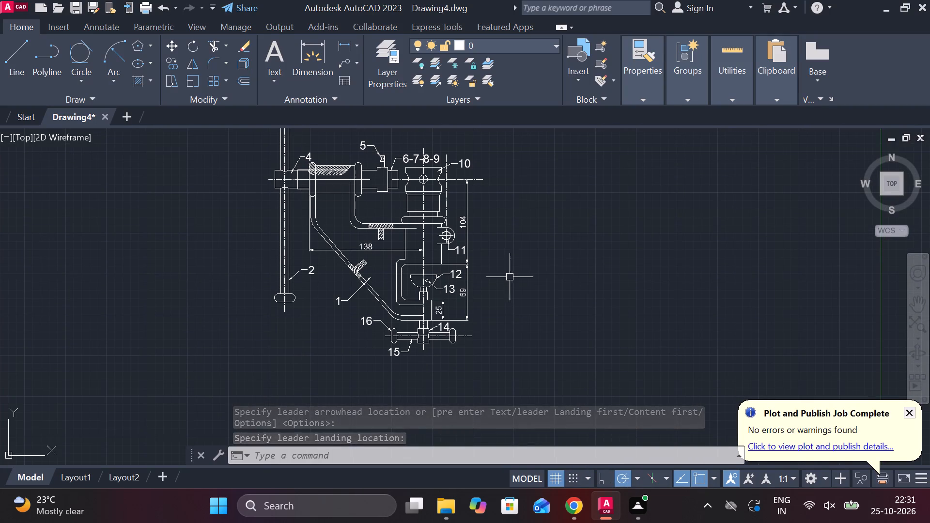
text(MT)
key(Return)
middle_drag(511, 315, 568, 251)
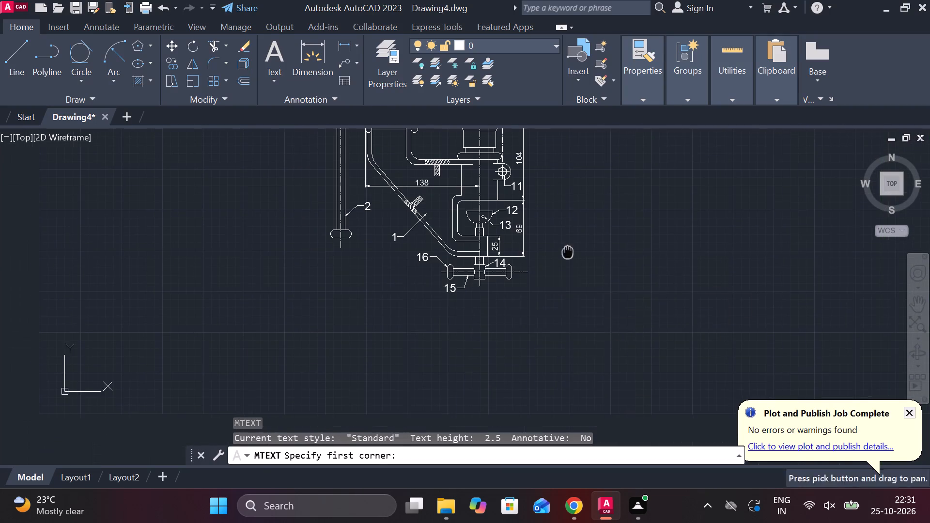
click(374, 293)
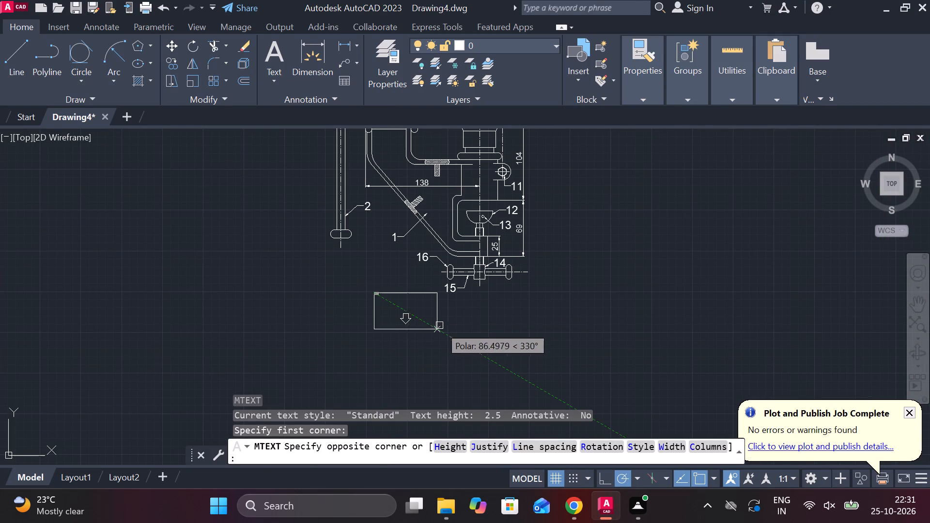
click(536, 338)
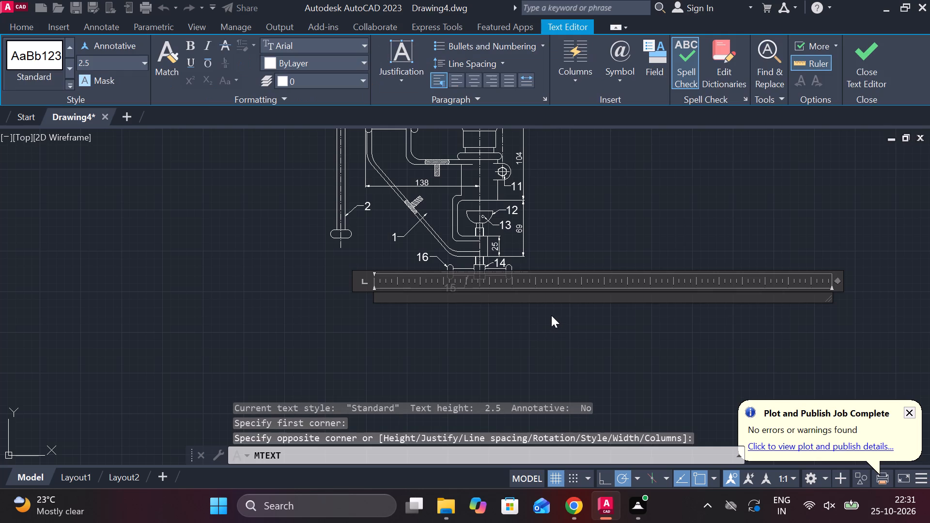
text(BOX)
text(-PUNCHING MACHINE)
drag(827, 298, 500, 313)
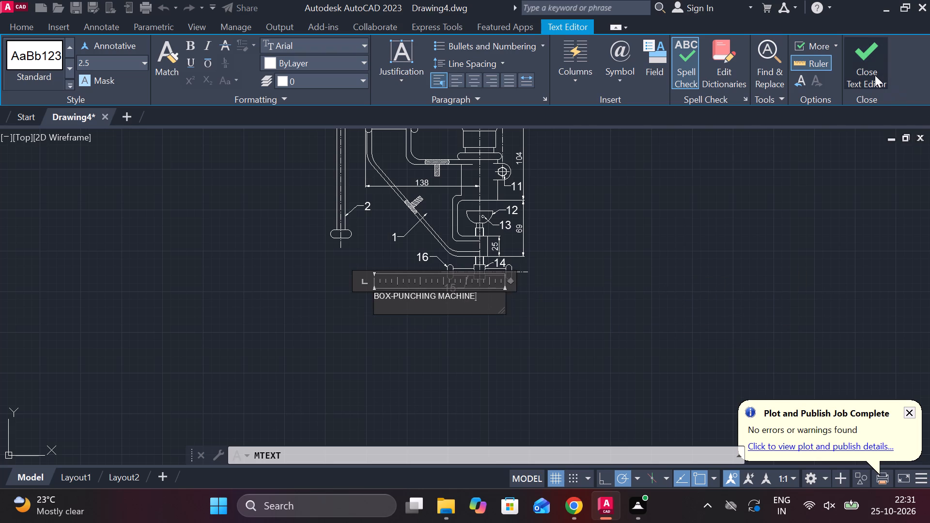
click(875, 75)
Set the text height of the BOX-PUNCHING MACHINE title to 12.
scroll(466, 331, up, 1)
middle_drag(585, 338, 806, 340)
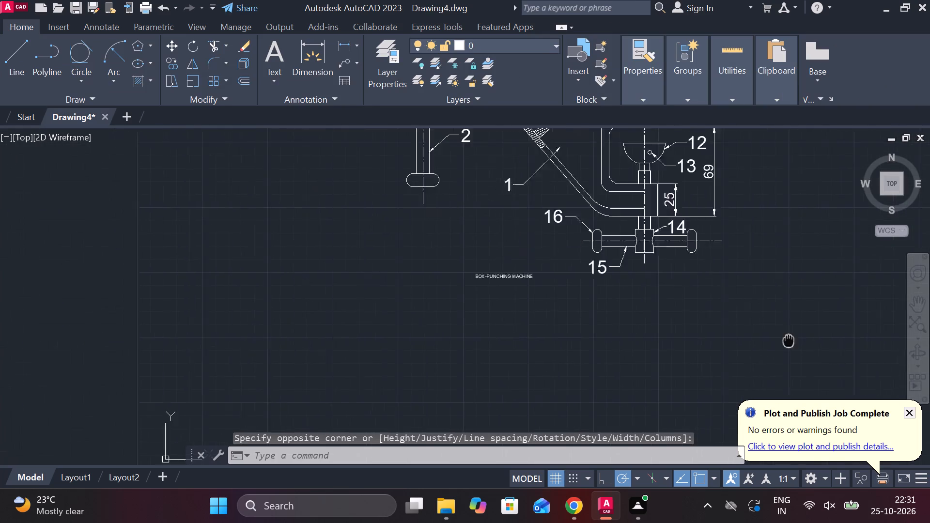
middle_drag(806, 340, 804, 346)
scroll(601, 297, up, 2)
double_click(530, 256)
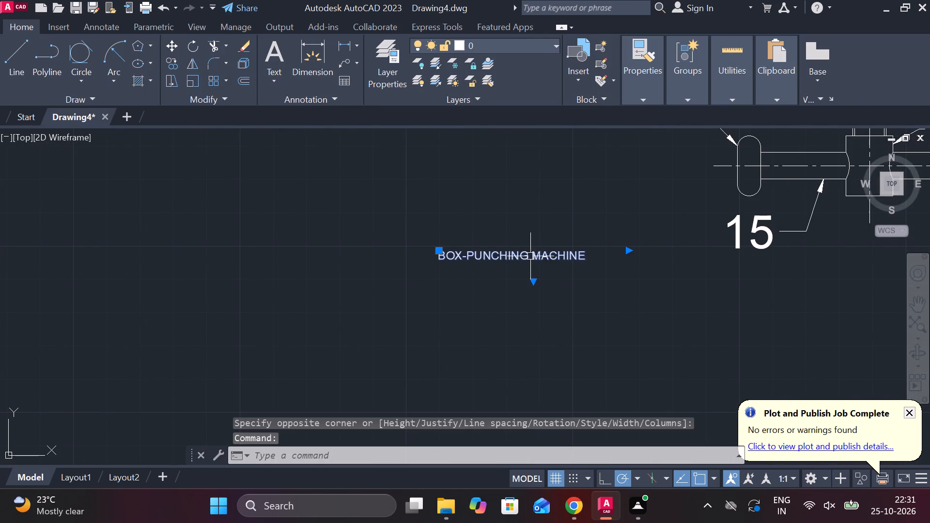
drag(597, 266, 412, 242)
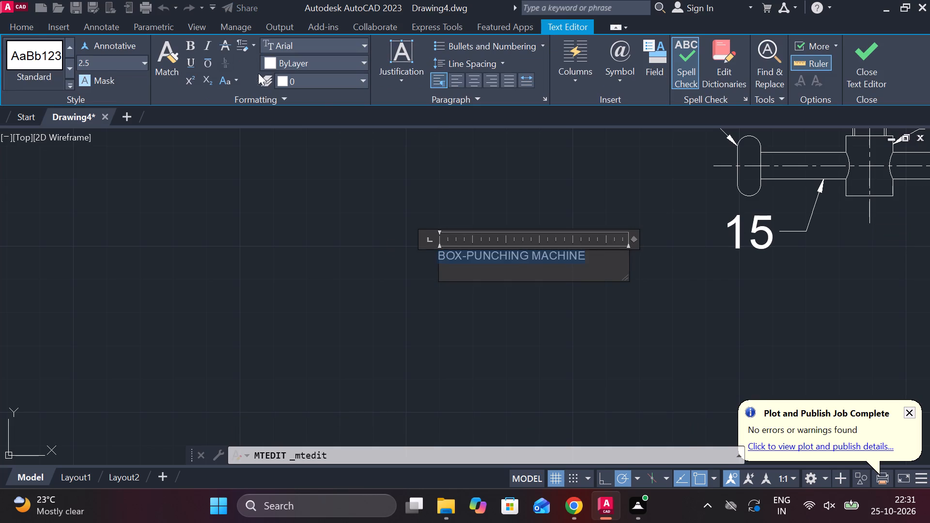
click(116, 57)
text(12)
key(Return)
click(874, 68)
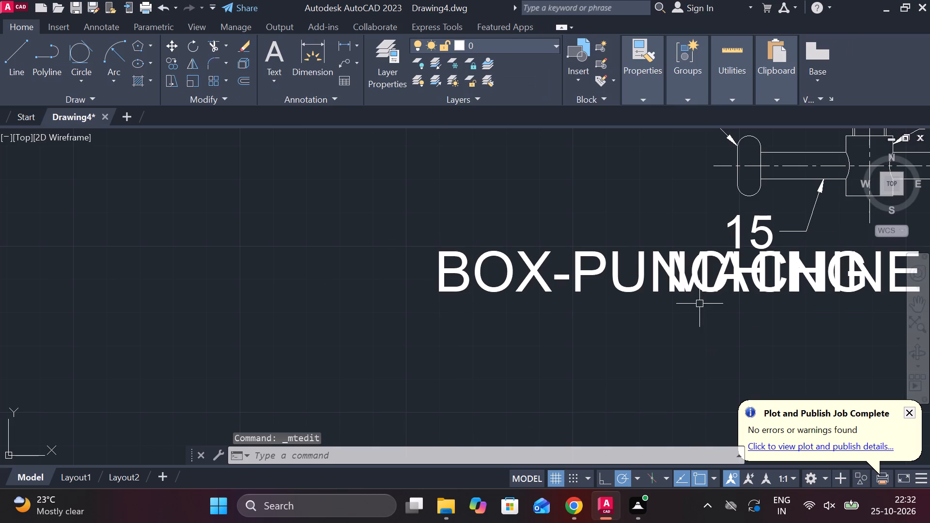
Move the BOX-PUNCHING MACHINE title to clear space beneath the cross handle and label 15.
click(573, 281)
click(442, 249)
middle_drag(438, 283, 208, 231)
click(357, 224)
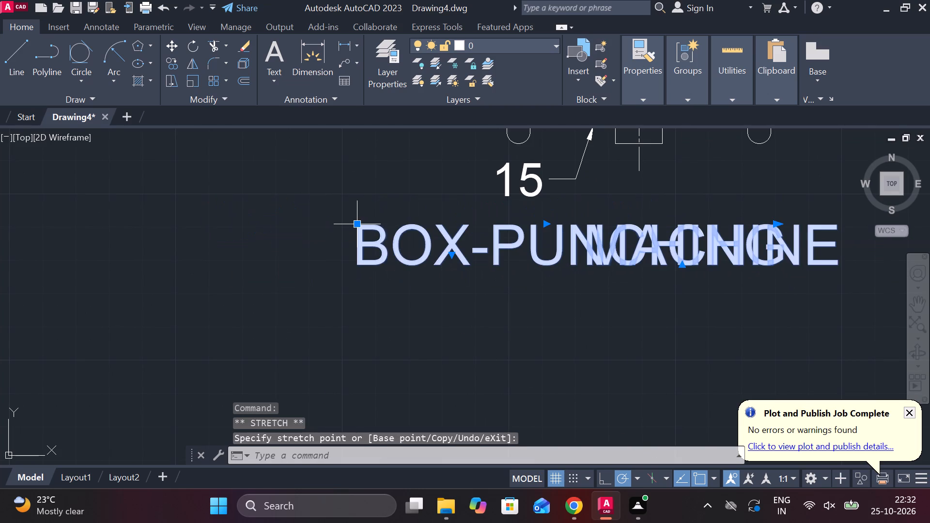
key(Escape)
scroll(680, 264, down, 1)
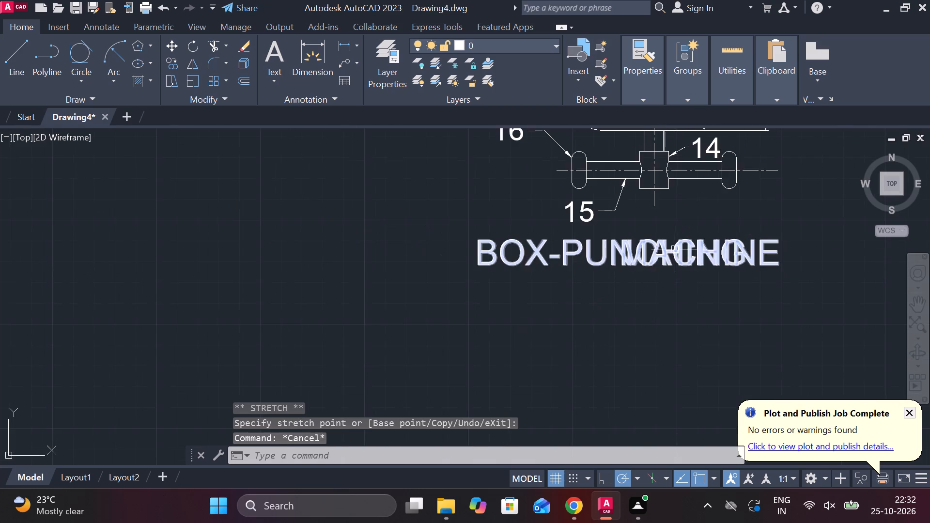
scroll(675, 249, up, 2)
click(661, 256)
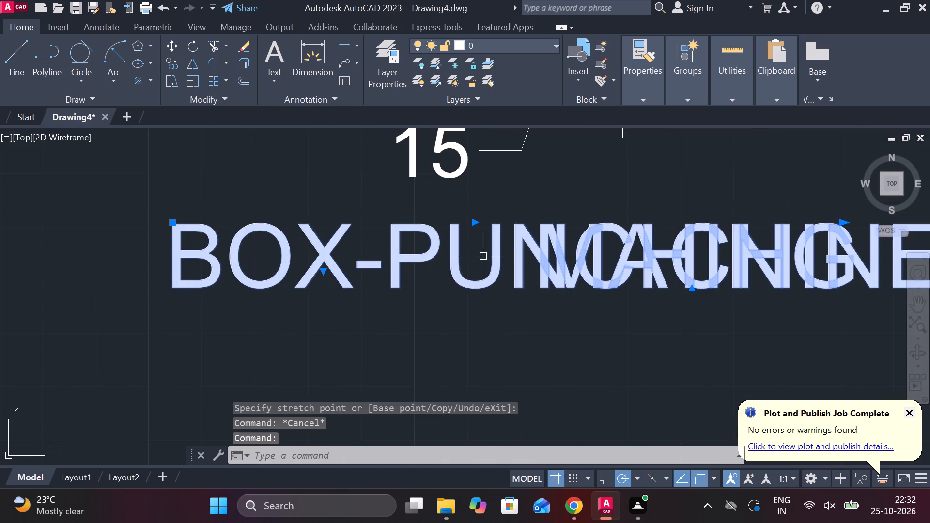
key(Escape)
scroll(671, 290, down, 2)
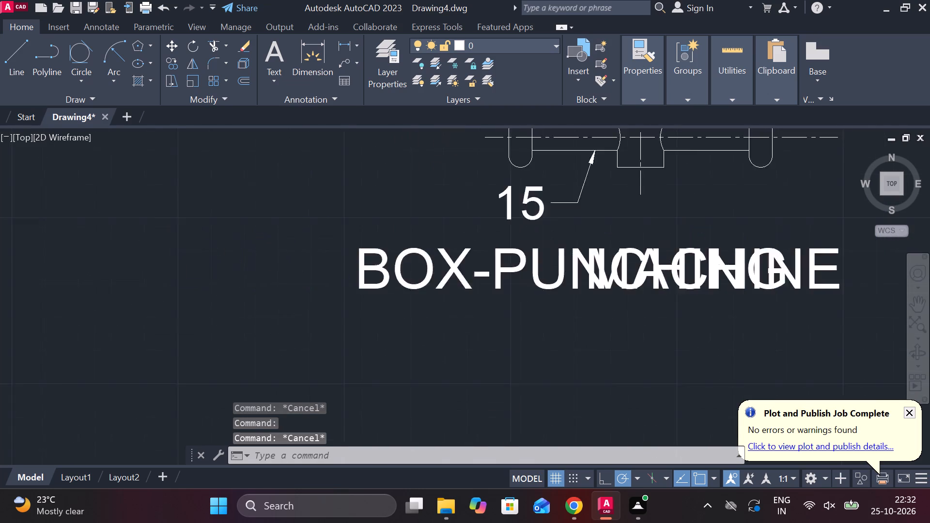
click(695, 279)
drag(474, 265, 469, 277)
click(447, 319)
key(Escape)
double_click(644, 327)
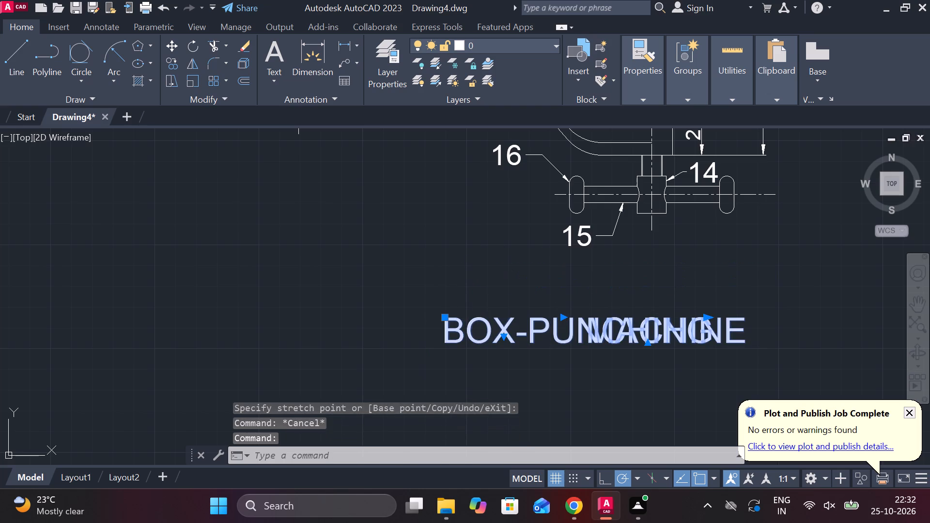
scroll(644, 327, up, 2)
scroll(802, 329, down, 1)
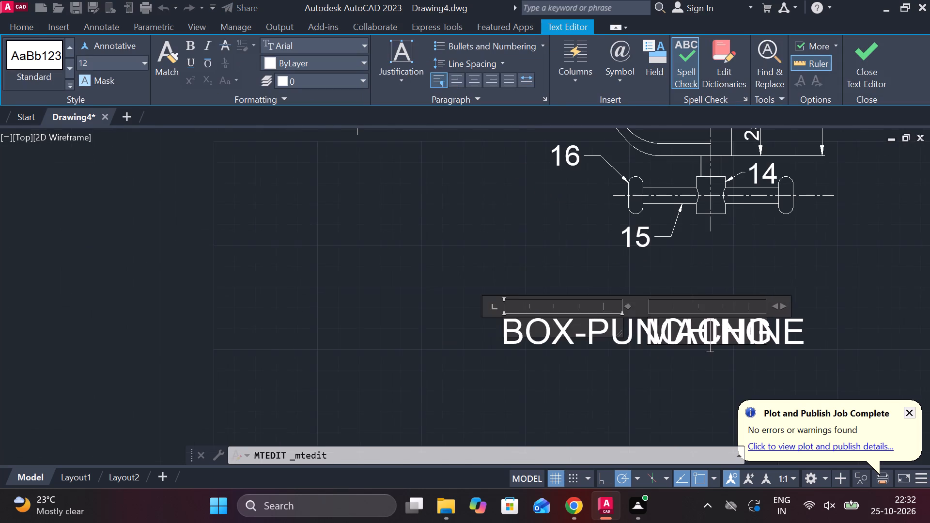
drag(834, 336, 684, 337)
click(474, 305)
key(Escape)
Erase the overlapping BOX-PUNCHING MACHINE title below the cross handle.
click(566, 326)
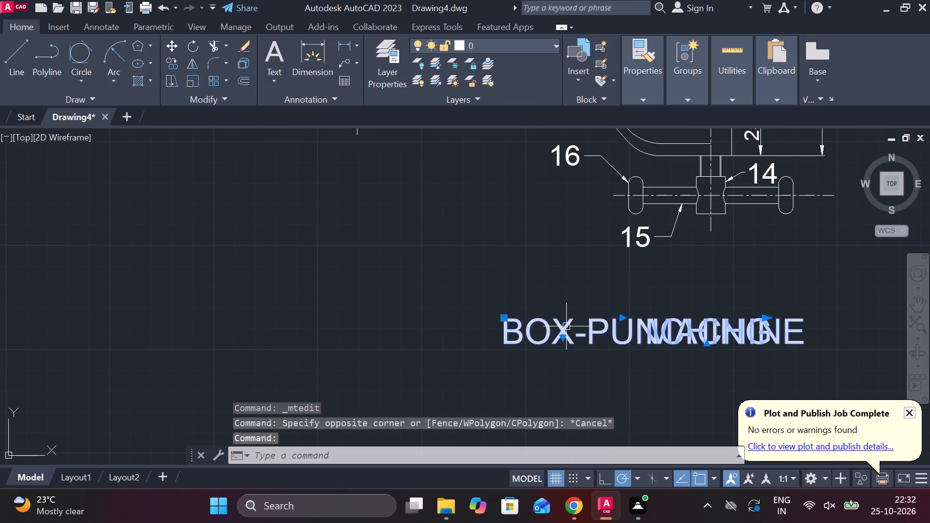
text(E)
key(space)
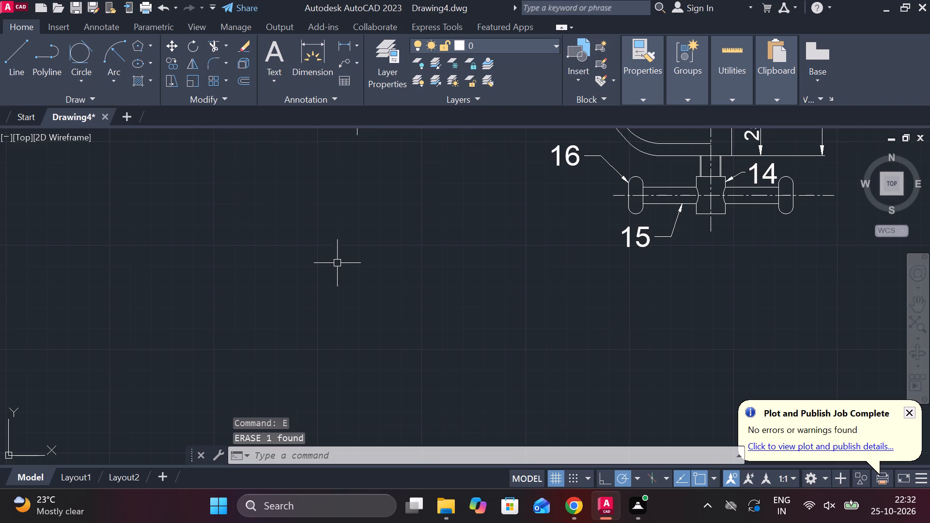
Add a new multiline text title reading BOX-PUNCHING MACHINE at text height 12 in the clear space below the assembly view.
text(MT)
key(Return)
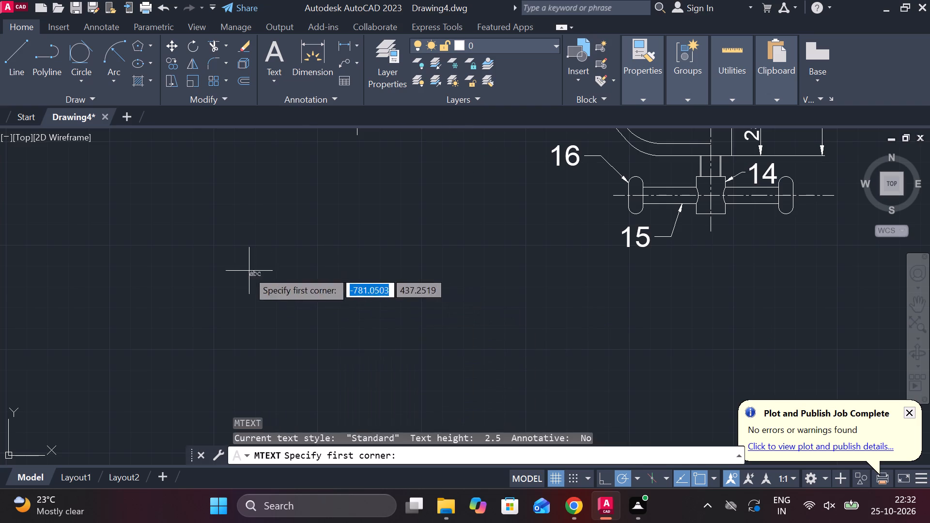
click(248, 270)
click(478, 317)
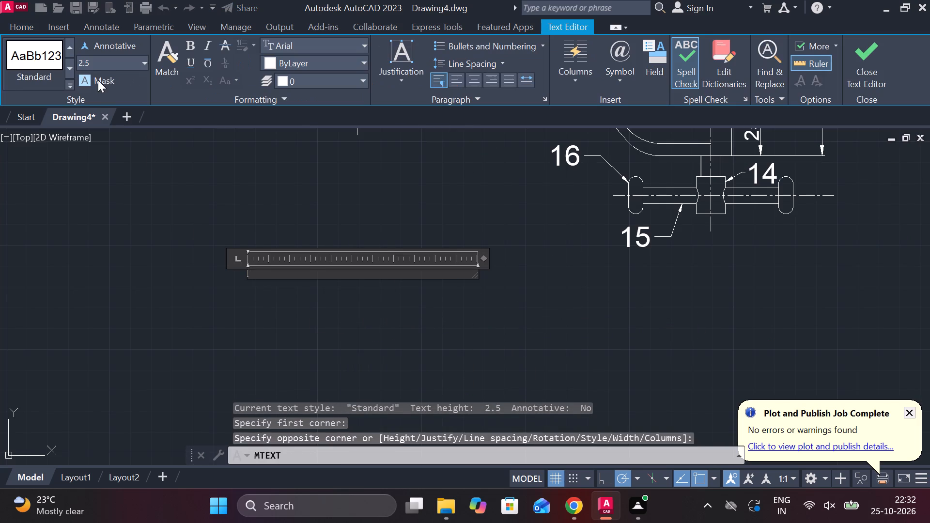
click(108, 58)
text(12)
key(Return)
text(BO)
key(b)
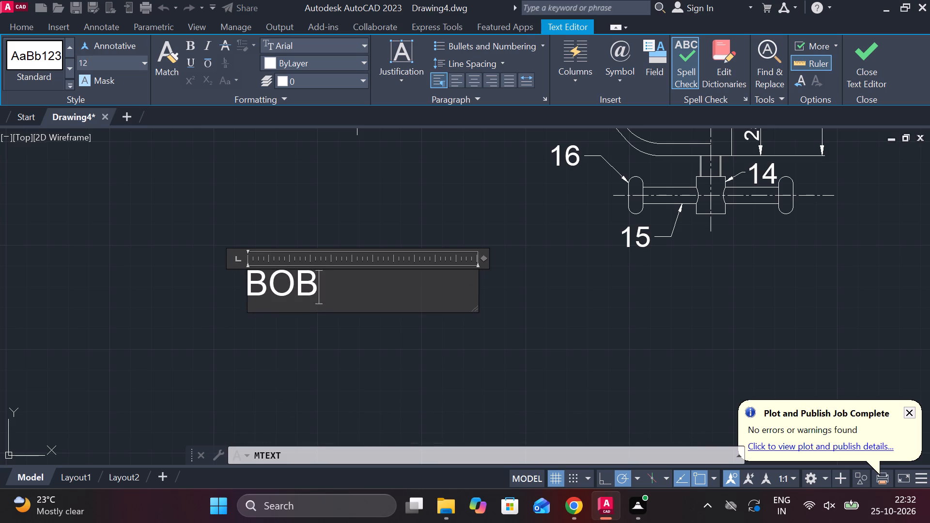
key(BackSpace)
key(x)
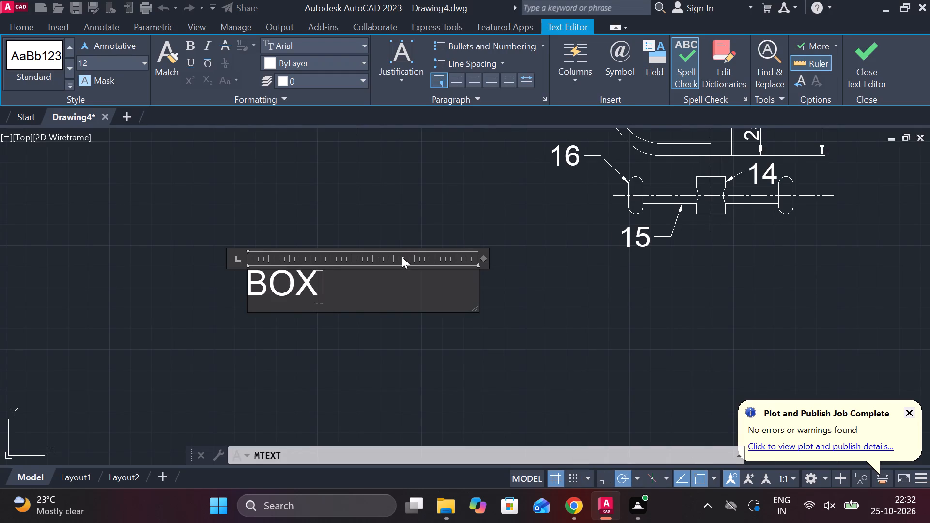
key(minus)
text(PUNCHING)
key(space)
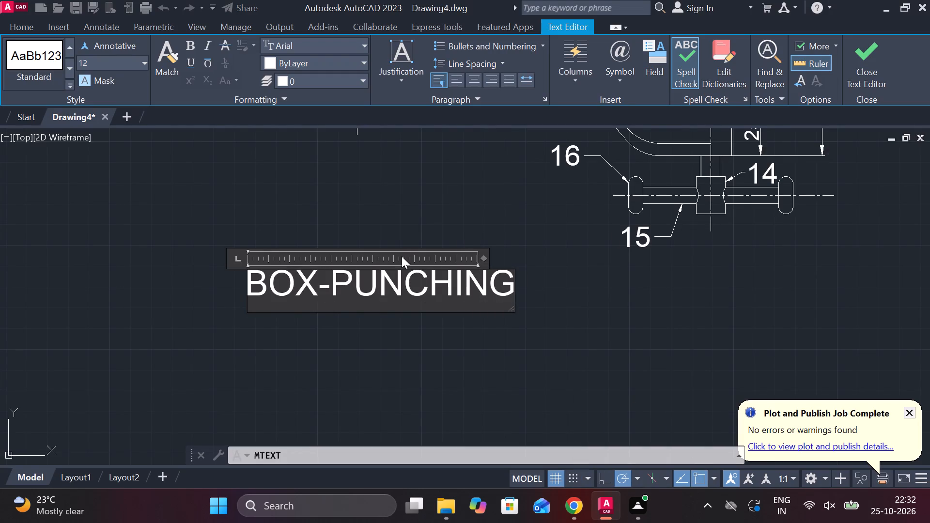
text(MA)
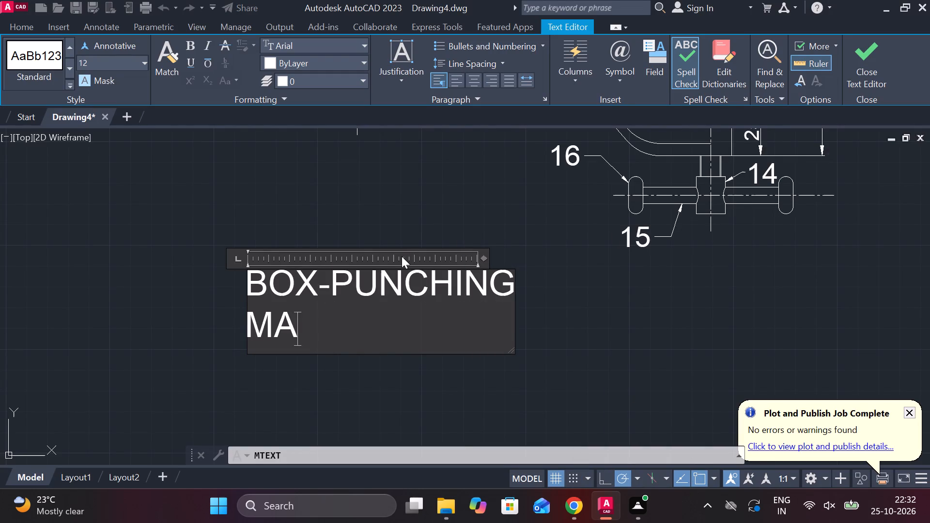
text(CHINE)
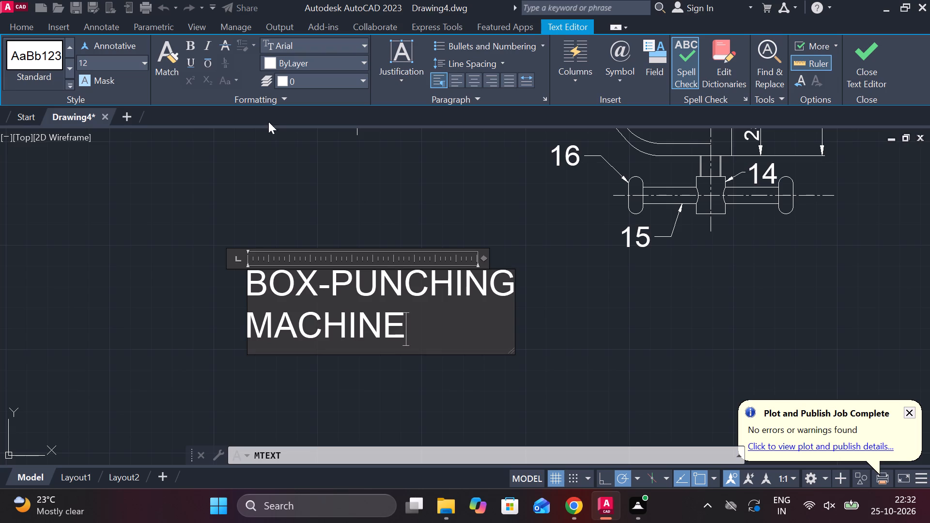
Centre the BOX-PUNCHING MACHINE text and widen its text box until the title fits on one line.
click(477, 72)
click(474, 86)
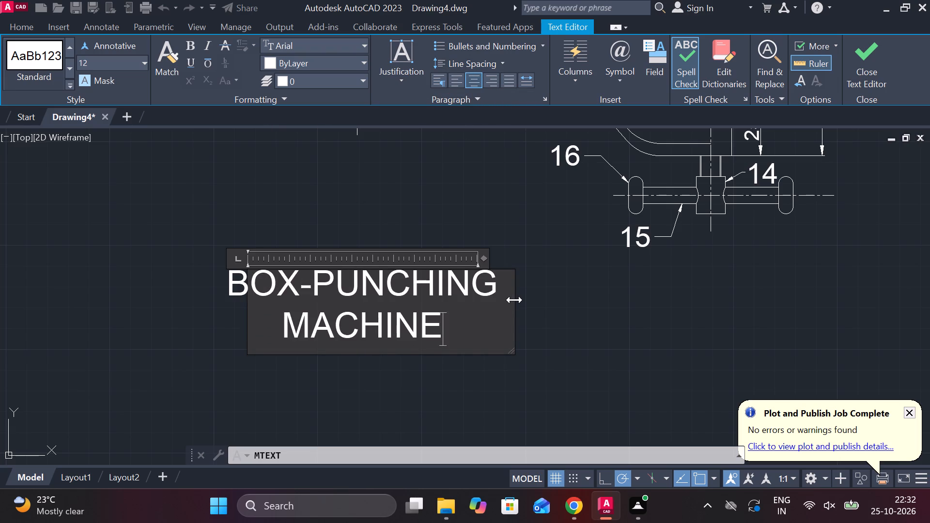
drag(514, 300, 840, 323)
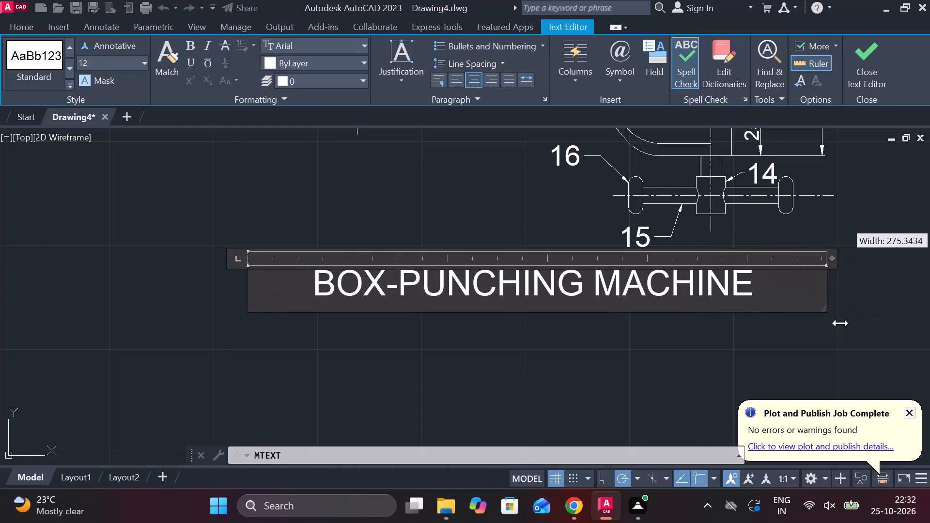
drag(840, 323, 829, 323)
click(856, 75)
Shift the BOX-PUNCHING MACHINE title horizontally so it sits beneath the cross handle and label 15.
scroll(686, 304, down, 3)
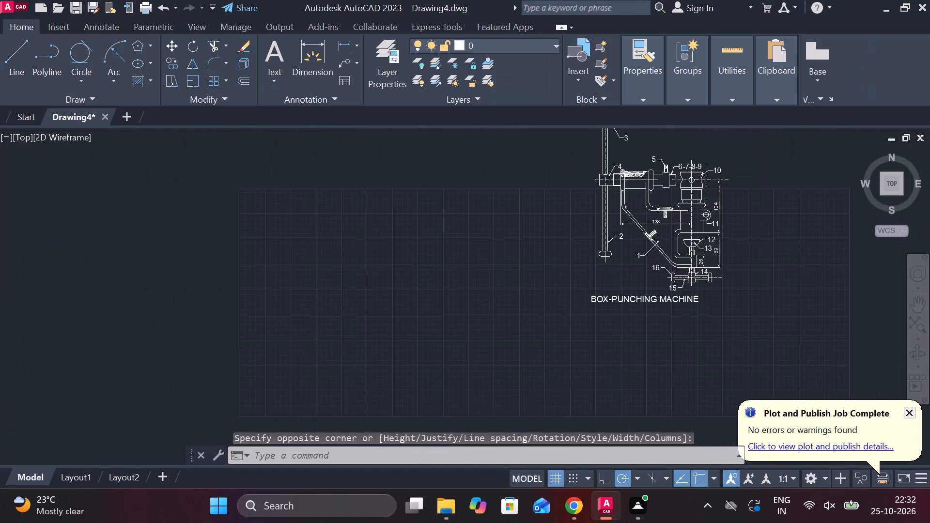
click(662, 297)
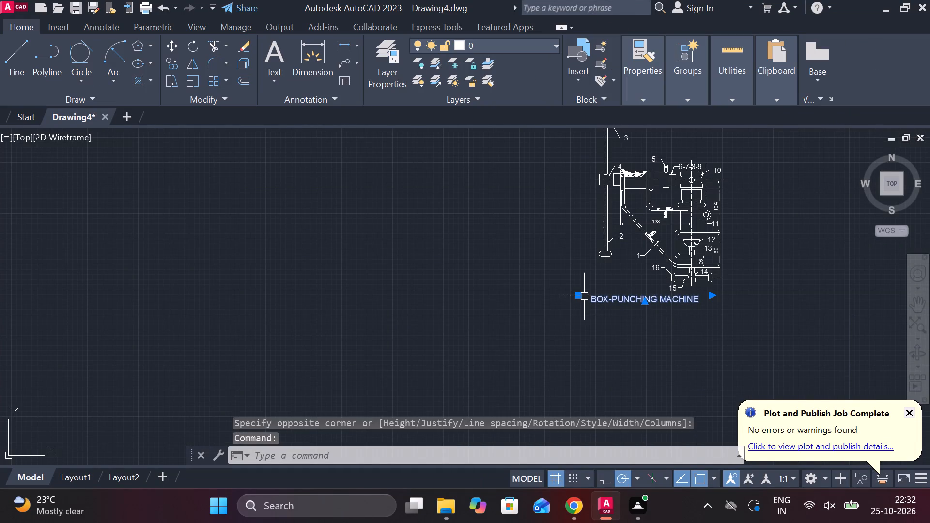
click(575, 296)
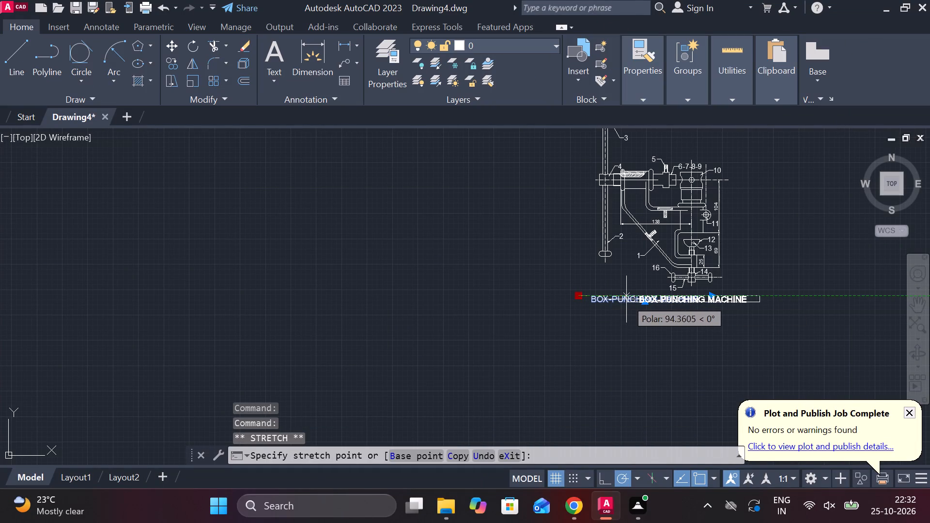
click(626, 299)
key(Escape)
middle_drag(618, 308, 380, 300)
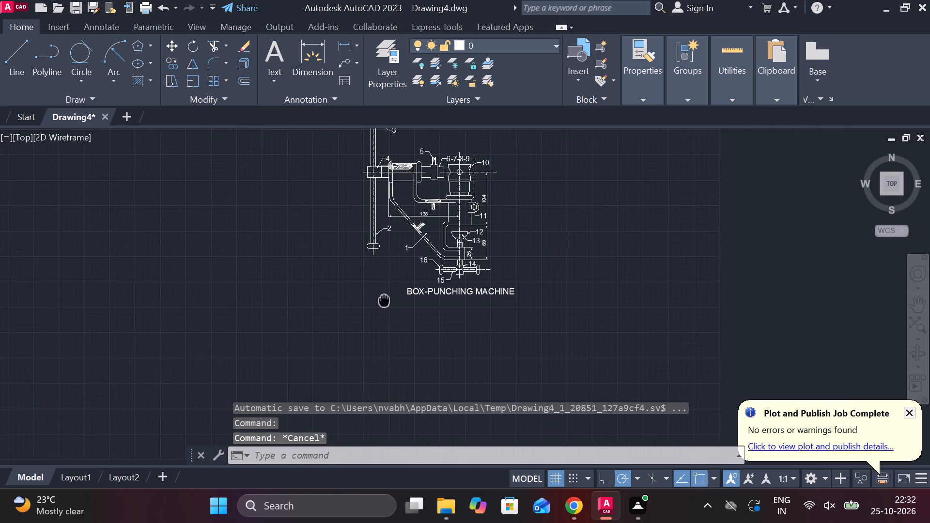
middle_drag(380, 300, 373, 300)
scroll(414, 292, up, 2)
click(415, 288)
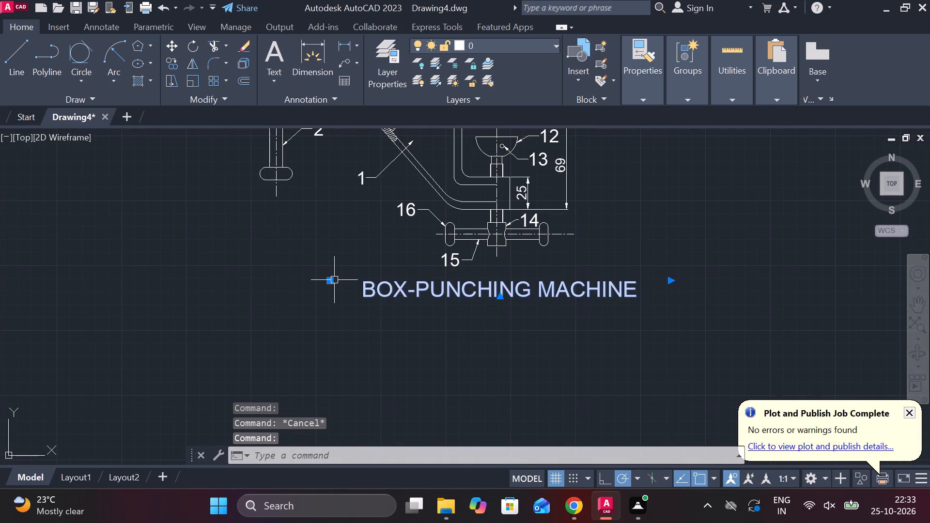
click(333, 280)
click(306, 280)
key(Escape)
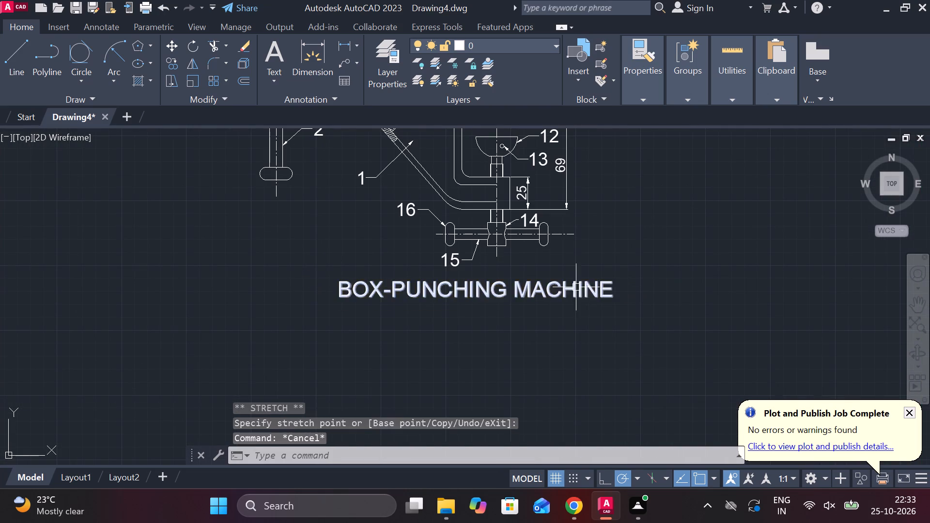
Move the whole assembly view with its title to the right of the part detail drawings, beside part 10.
scroll(592, 286, down, 2)
middle_drag(682, 224, 655, 294)
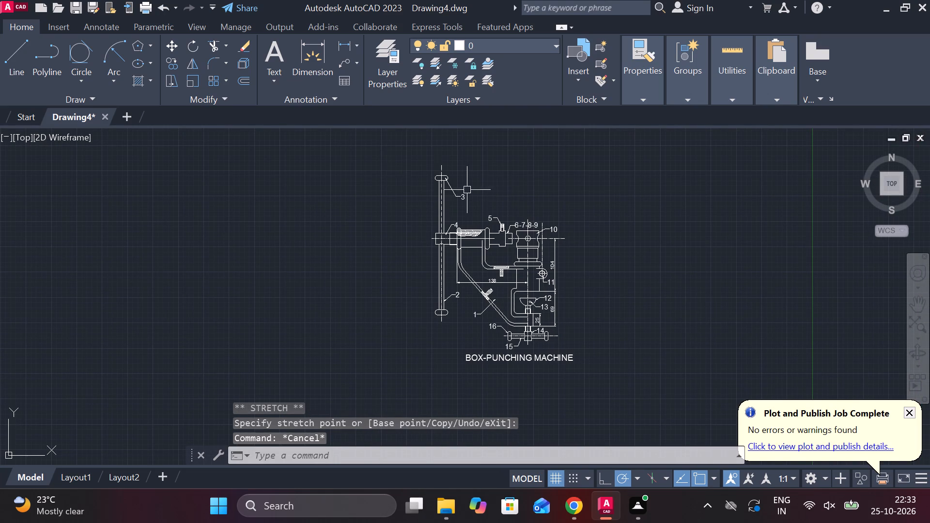
drag(397, 154, 426, 168)
click(631, 398)
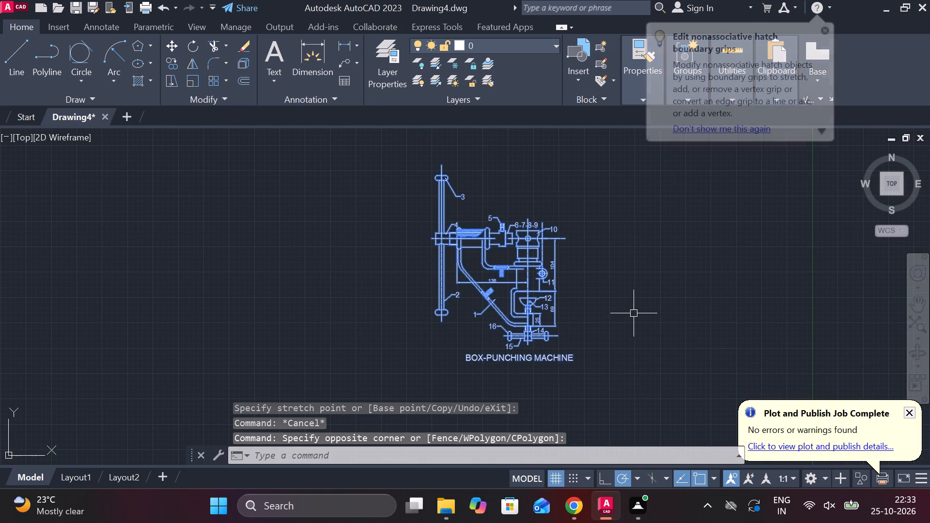
key(m)
key(Return)
click(619, 306)
scroll(654, 308, down, 1)
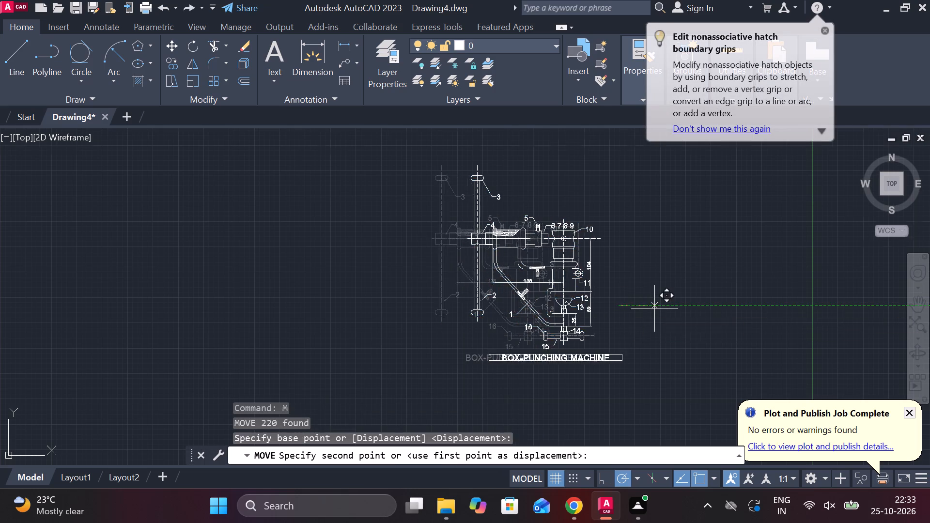
scroll(654, 308, down, 1)
middle_drag(626, 301, 285, 235)
scroll(738, 434, up, 1)
middle_drag(663, 417, 663, 416)
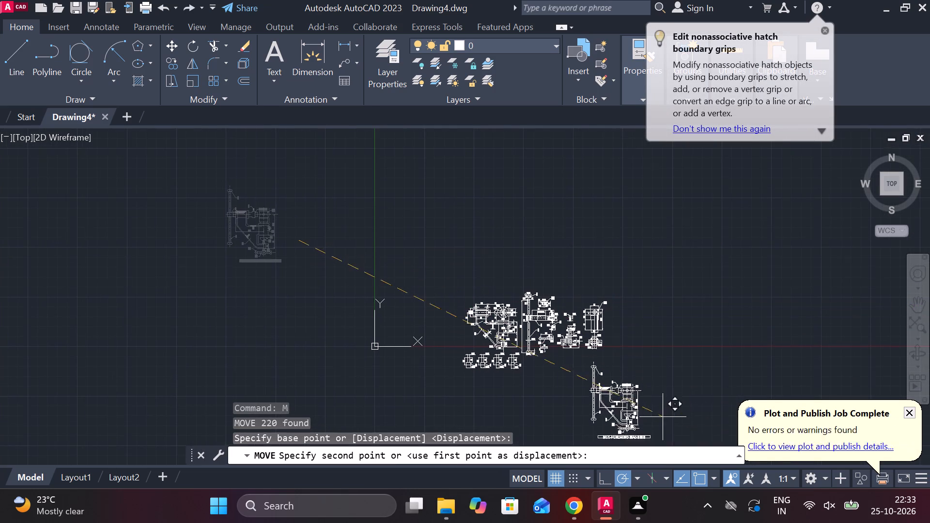
middle_drag(663, 416, 638, 302)
scroll(595, 296, up, 2)
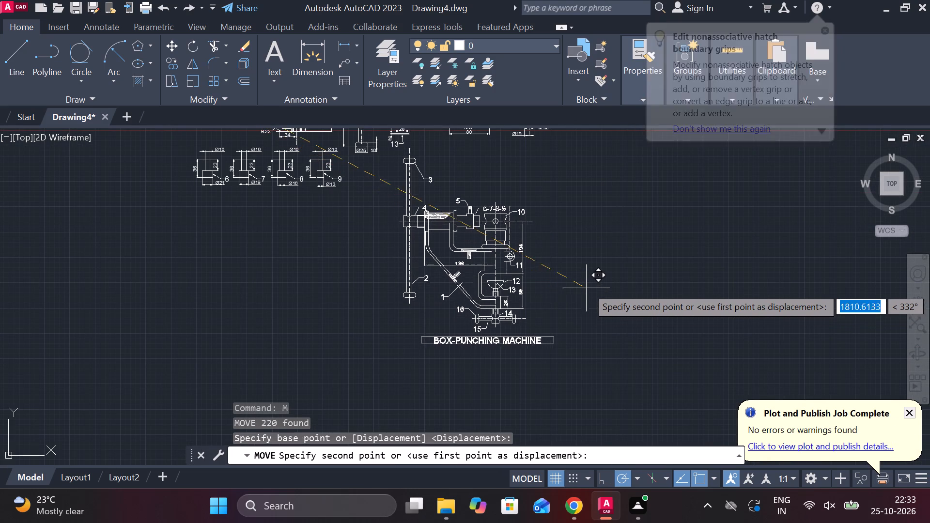
middle_drag(610, 280, 483, 450)
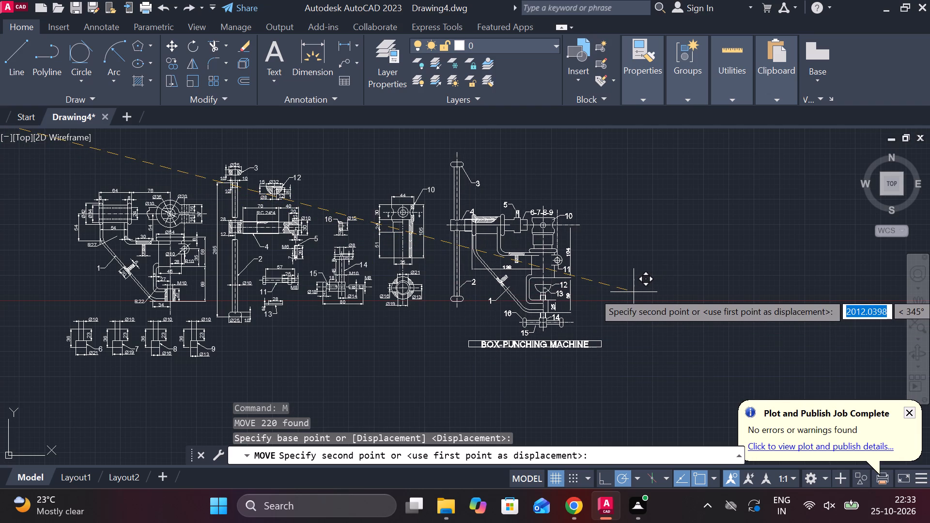
click(634, 292)
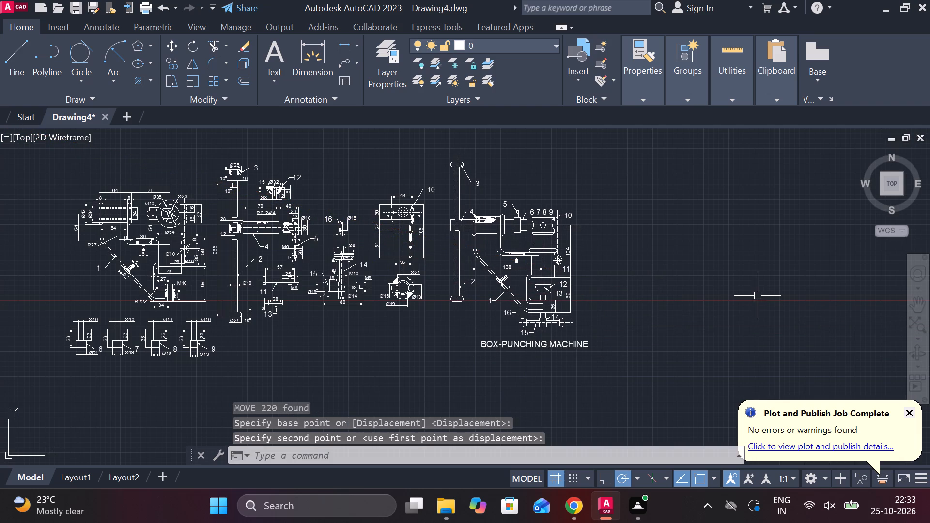
Move the four punch details labelled 6, 7, 8 and 9 to the right, beneath the part 13 and 15 details.
middle_drag(702, 305, 735, 287)
middle_drag(248, 335, 296, 312)
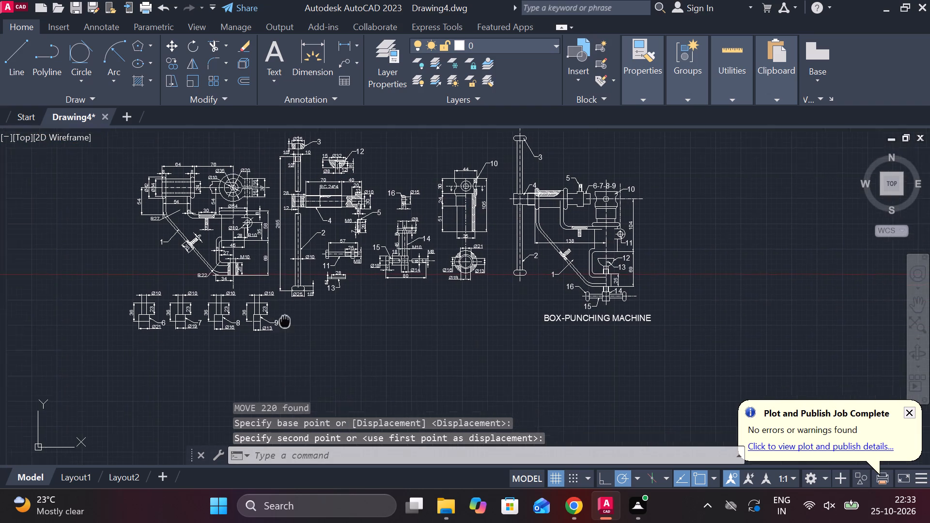
middle_drag(296, 312, 305, 308)
scroll(166, 319, up, 1)
click(126, 246)
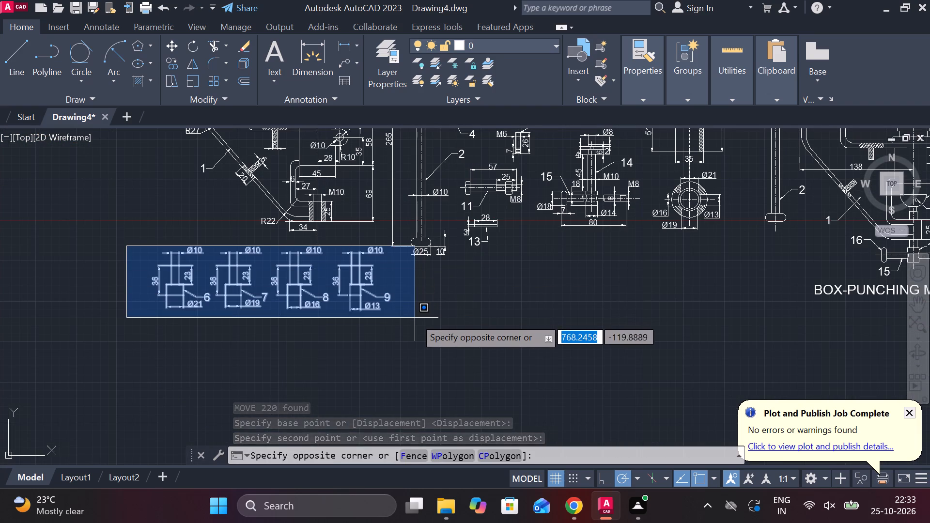
click(394, 330)
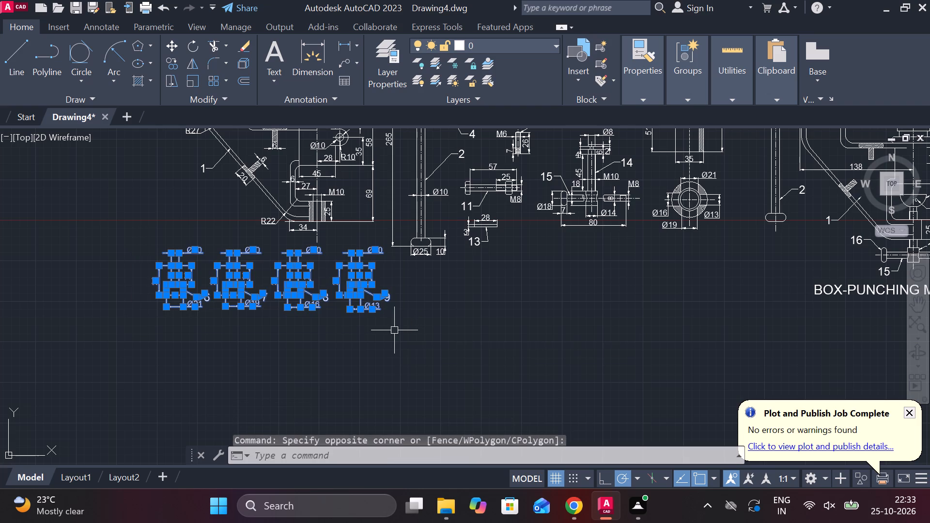
key(m)
key(Return)
drag(437, 322, 449, 327)
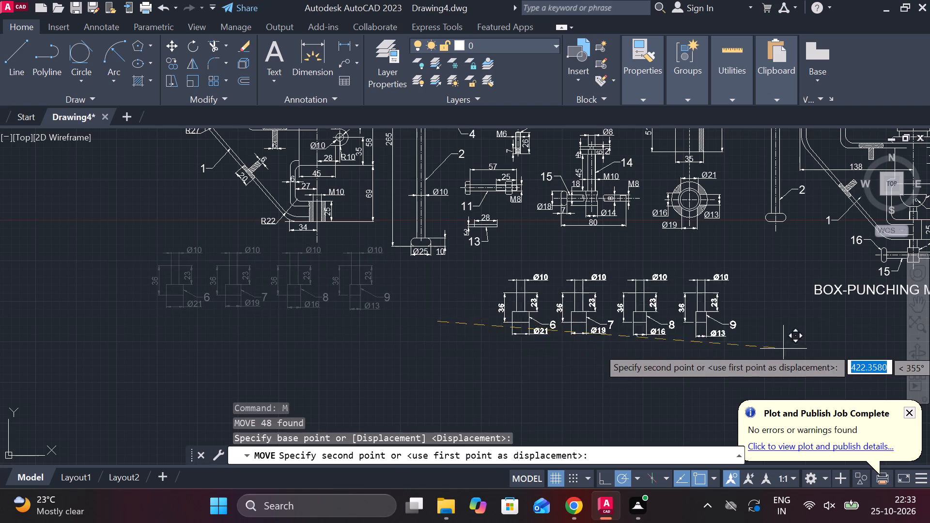
click(794, 328)
Draw a rectangular border enclosing all the part details and the titled BOX-PUNCHING MACHINE assembly view.
scroll(678, 338, down, 1)
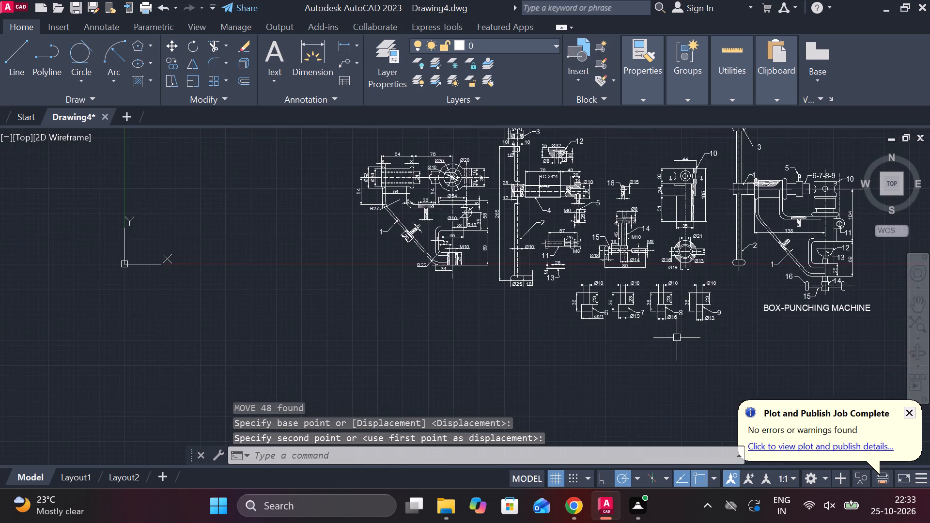
middle_drag(677, 338, 410, 369)
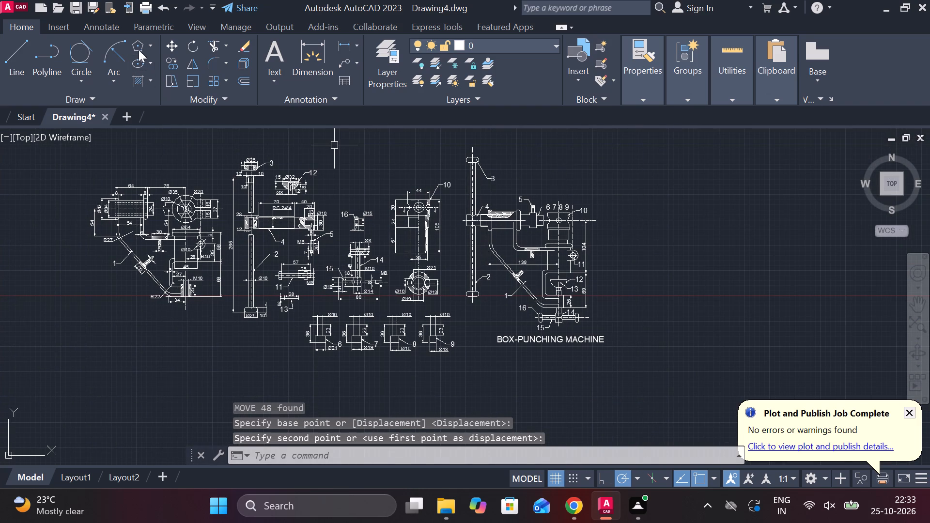
click(150, 42)
click(161, 65)
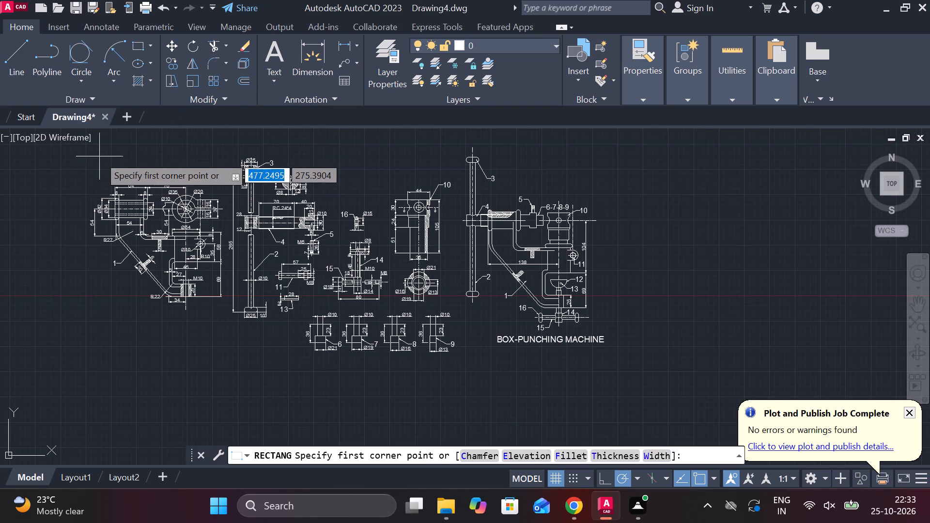
middle_drag(111, 156, 148, 186)
click(114, 165)
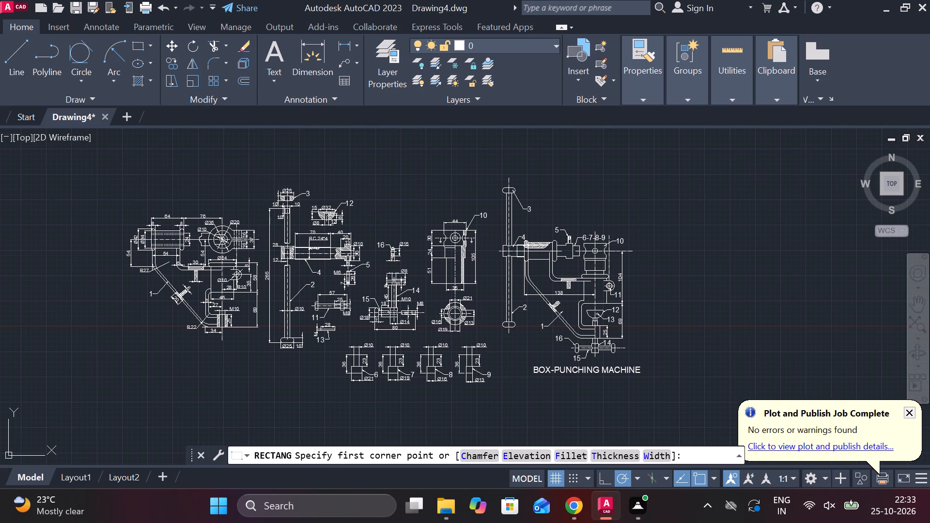
middle_drag(557, 390, 443, 306)
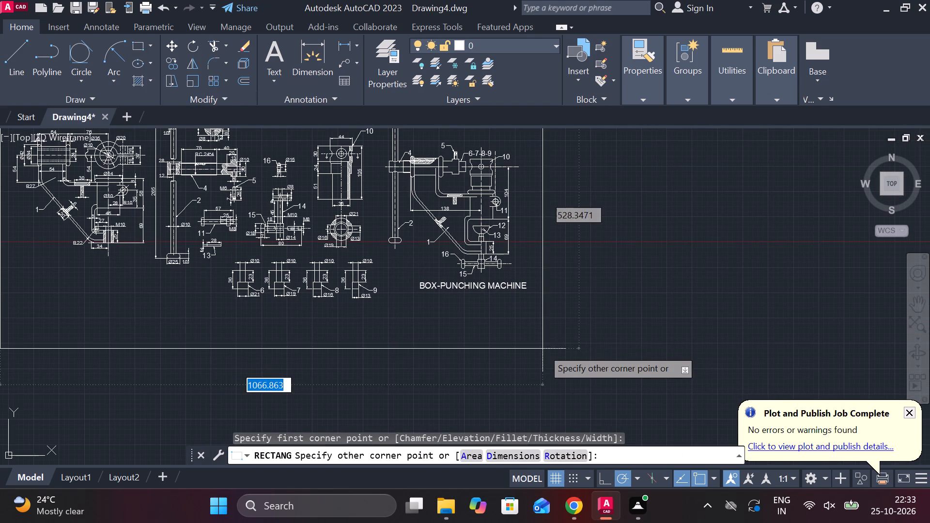
click(558, 342)
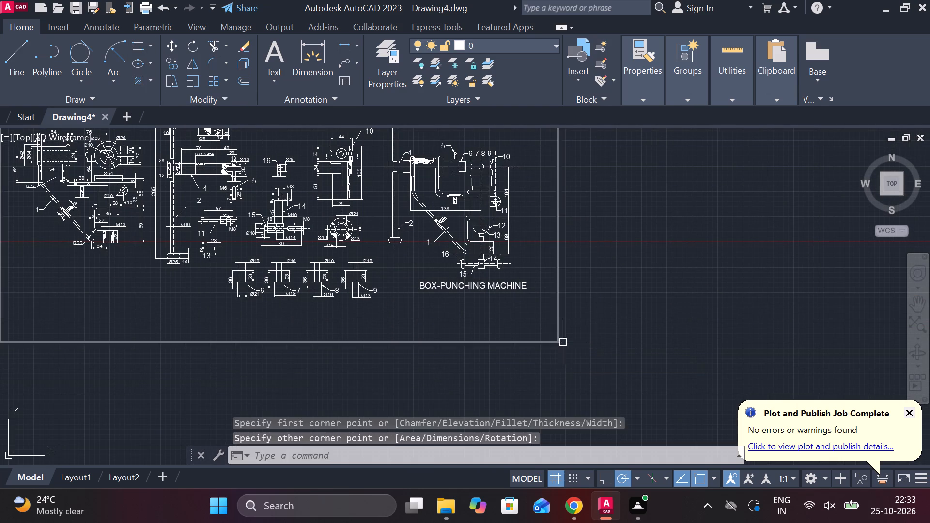
Save the drawing in Documents under the file name BOX-PUNCHING MACHINE as an AutoCAD 2018 Drawing.
scroll(606, 336, down, 1)
key(ctrl+s)
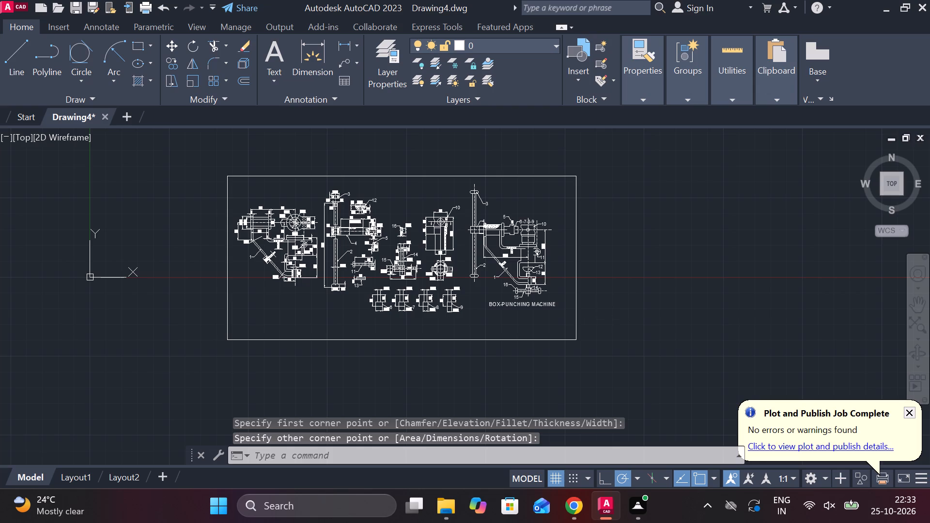
text(BOX)
key(minus)
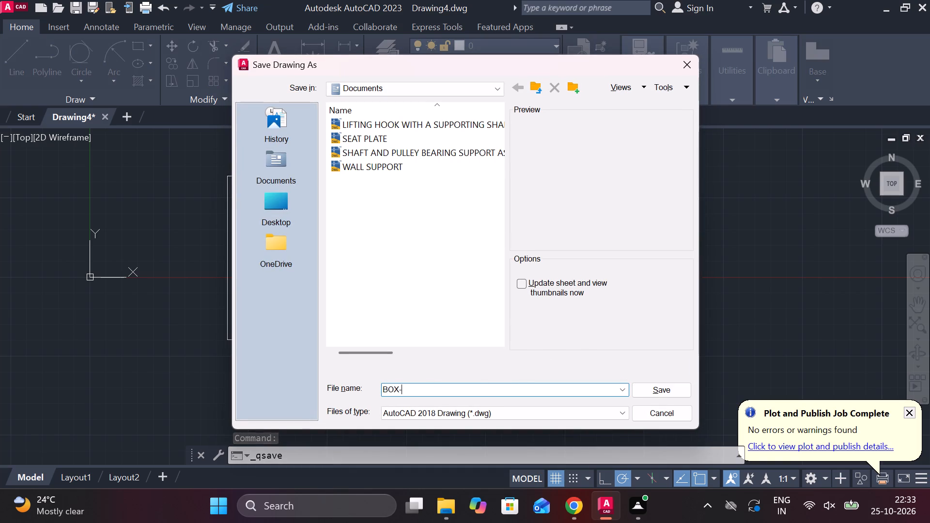
text(PUNCHING MACHINE)
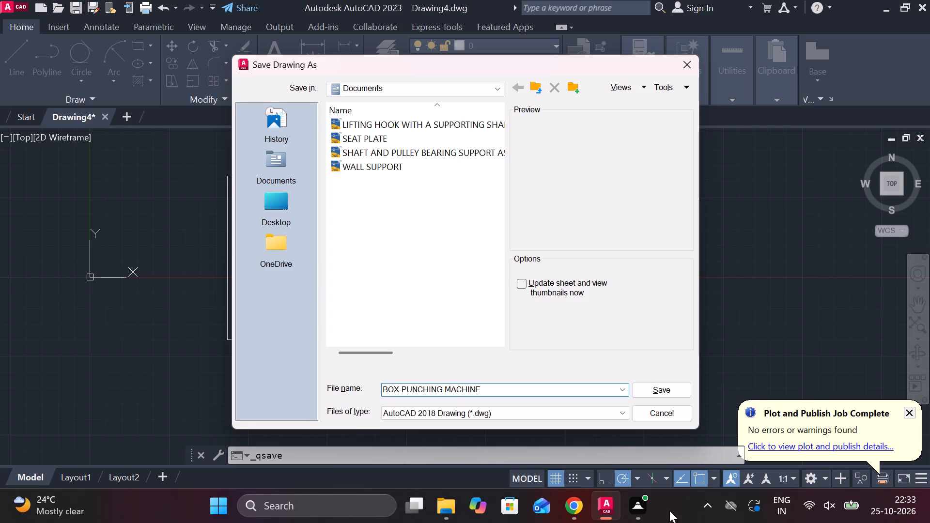
click(655, 385)
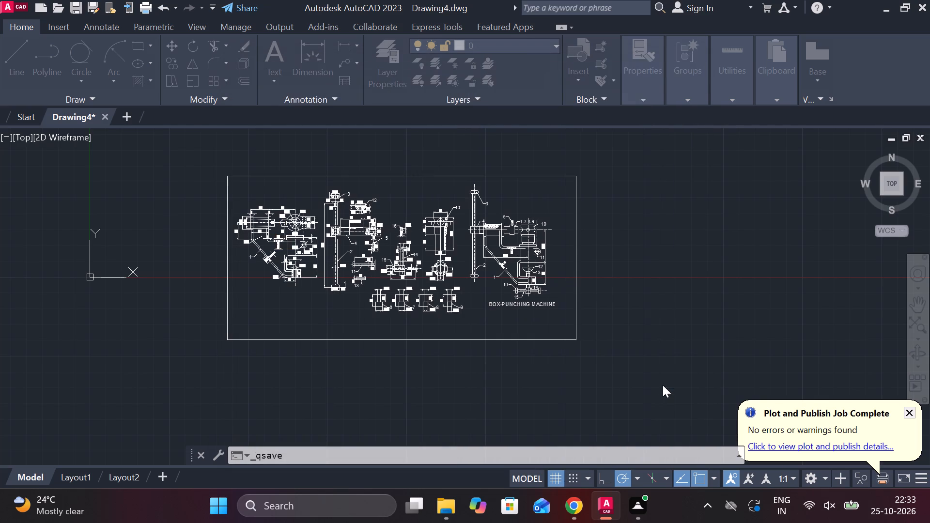
Turn off log file recording with LOGFILEOFF and save the drawing again.
text(LOG)
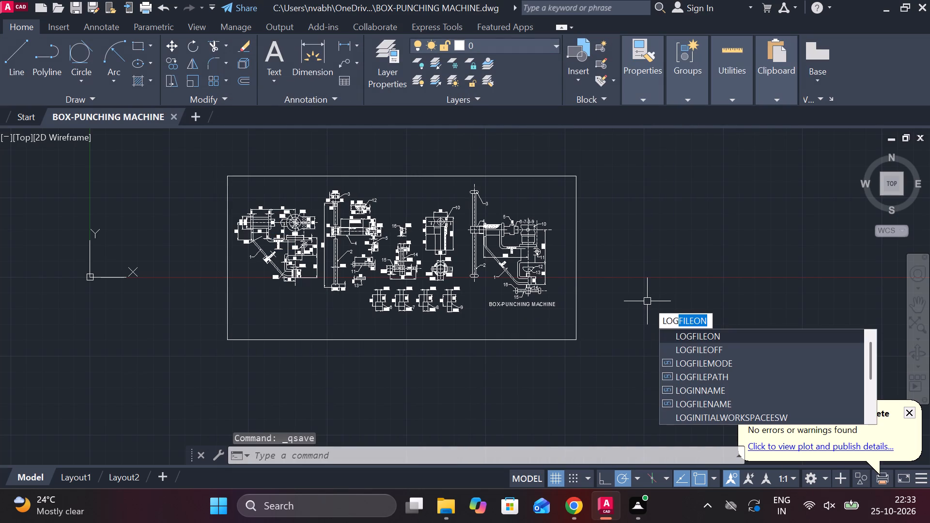
click(705, 343)
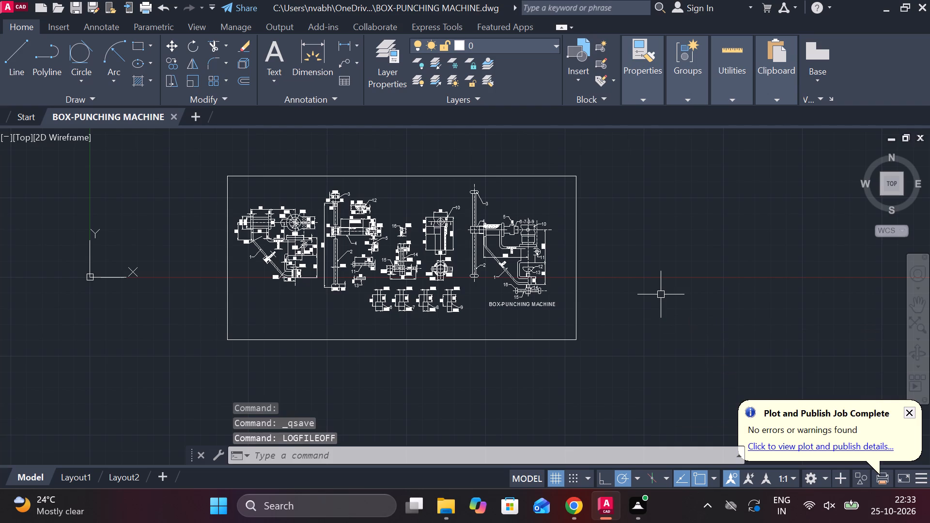
key(ctrl+s)
Start a plot of the model using the DWG To PDF.pc3 plotter in landscape orientation.
text(PLOT)
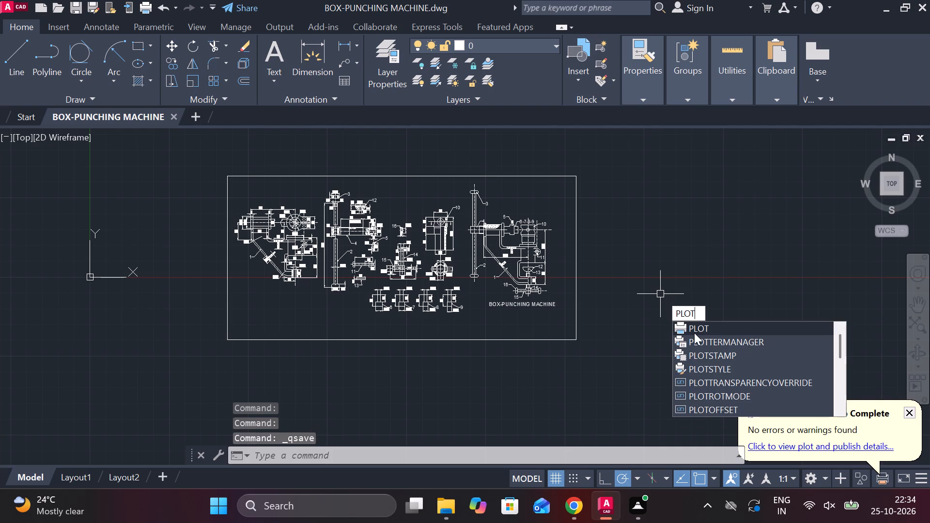
click(694, 330)
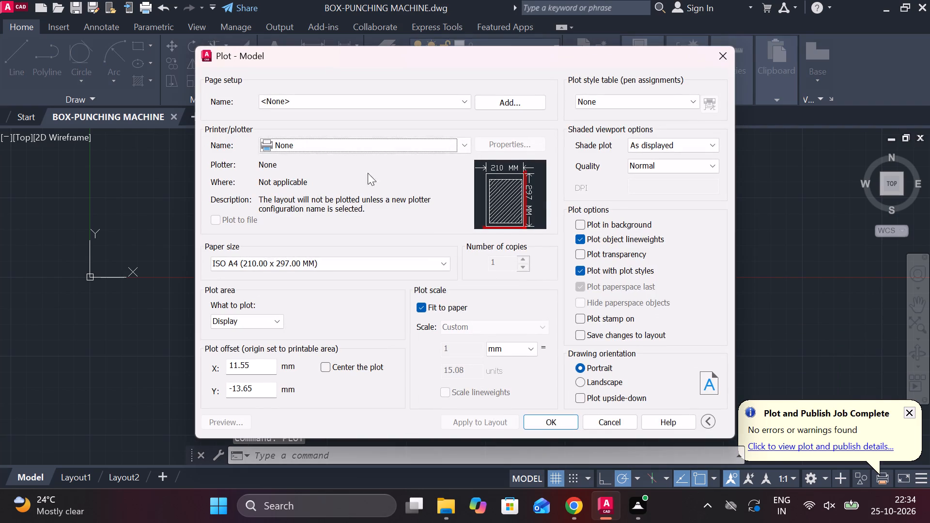
click(352, 140)
click(304, 292)
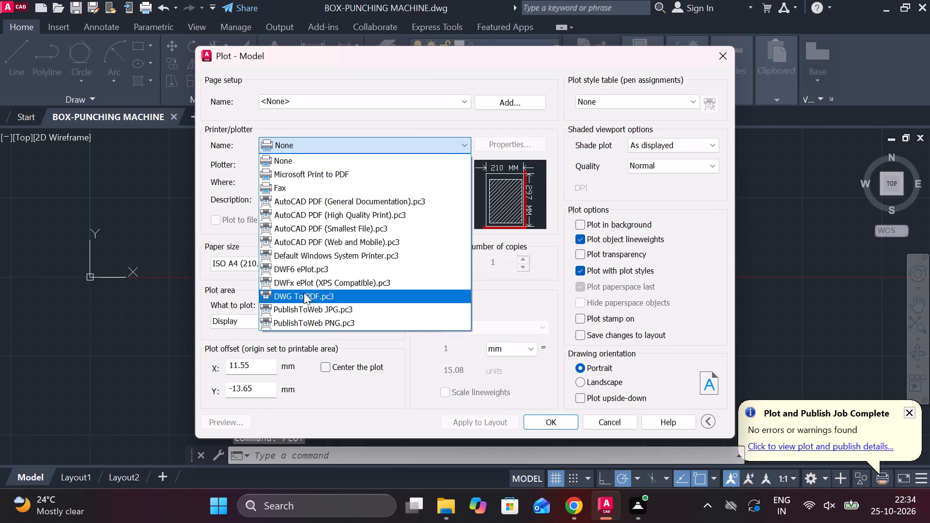
click(582, 383)
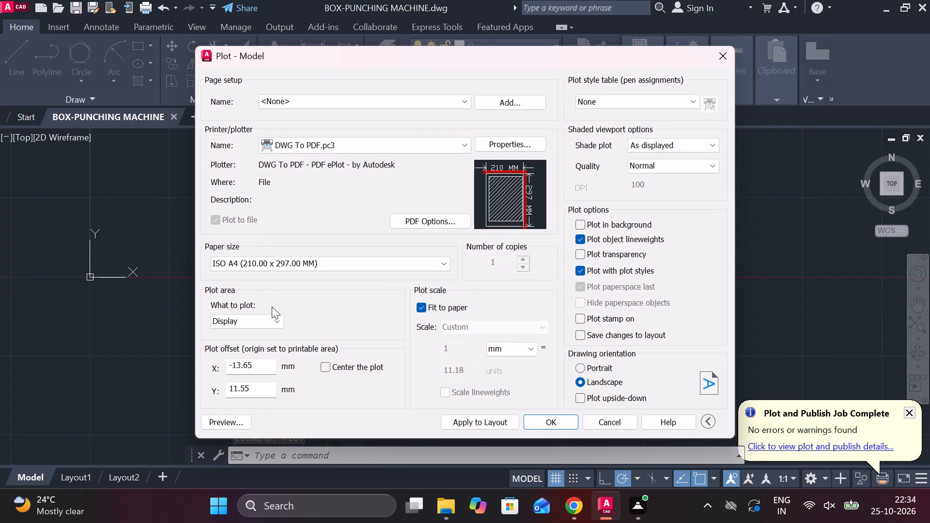
Set the plot area to a window slightly larger than the rectangular border around the sheet.
click(269, 319)
click(249, 358)
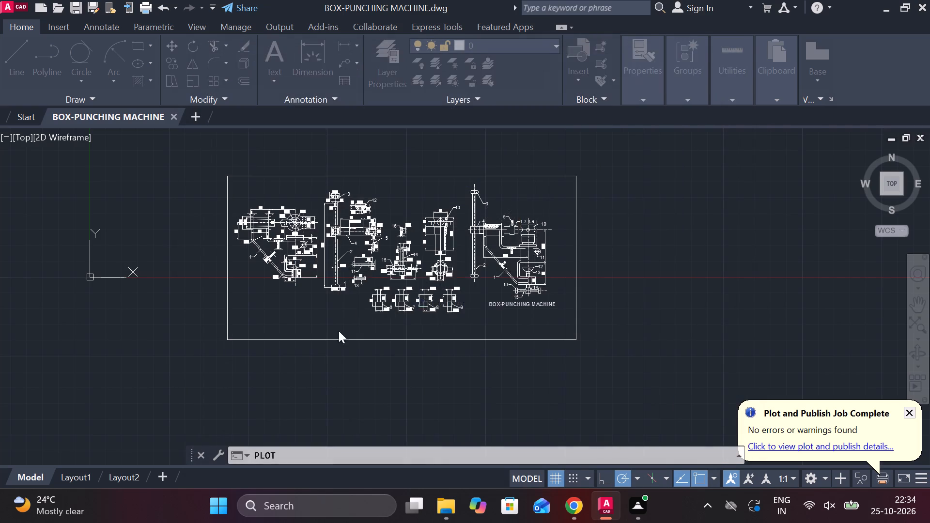
click(213, 170)
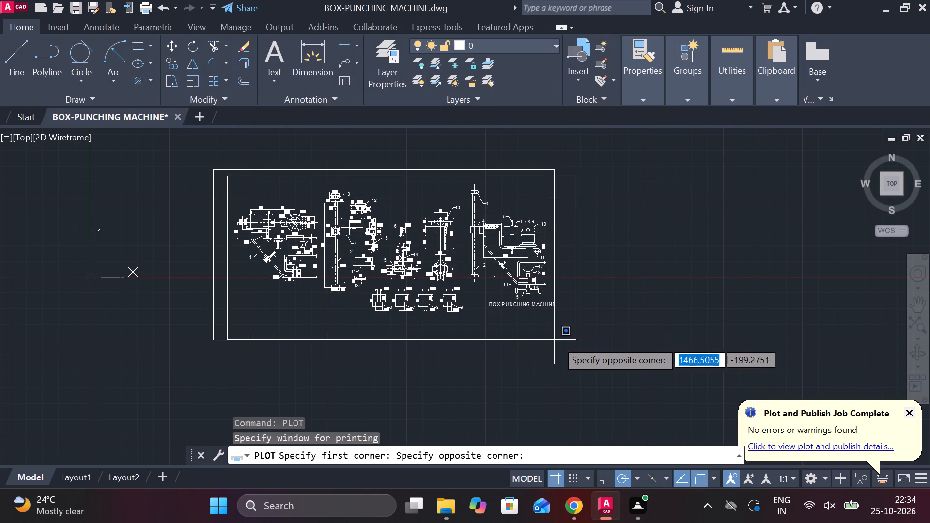
click(589, 352)
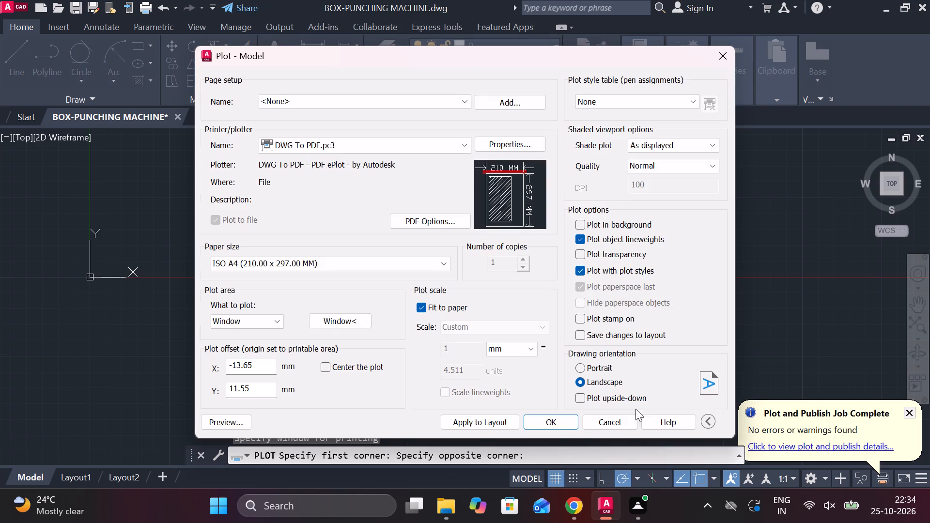
Plot the sheet to BOX-PUNCHING MACHINE-Model.pdf in Documents and look over the PDF page.
click(568, 423)
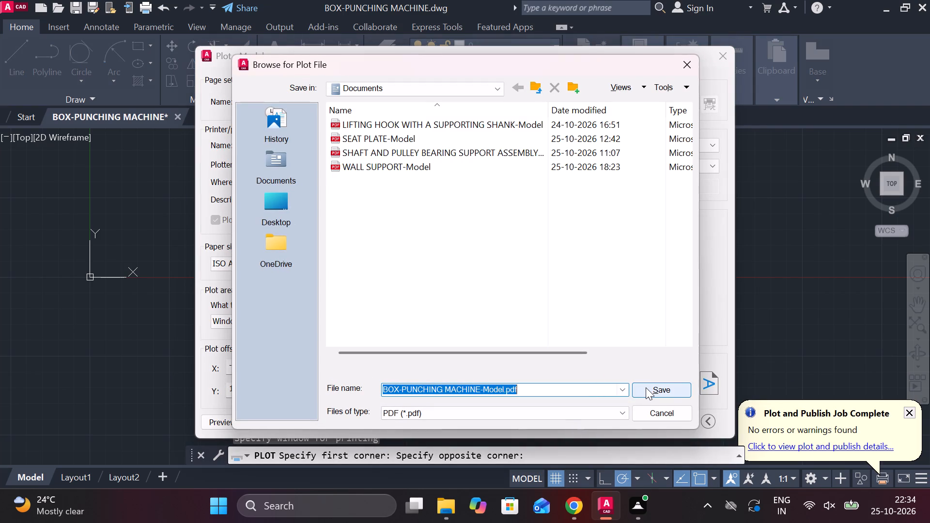
click(647, 387)
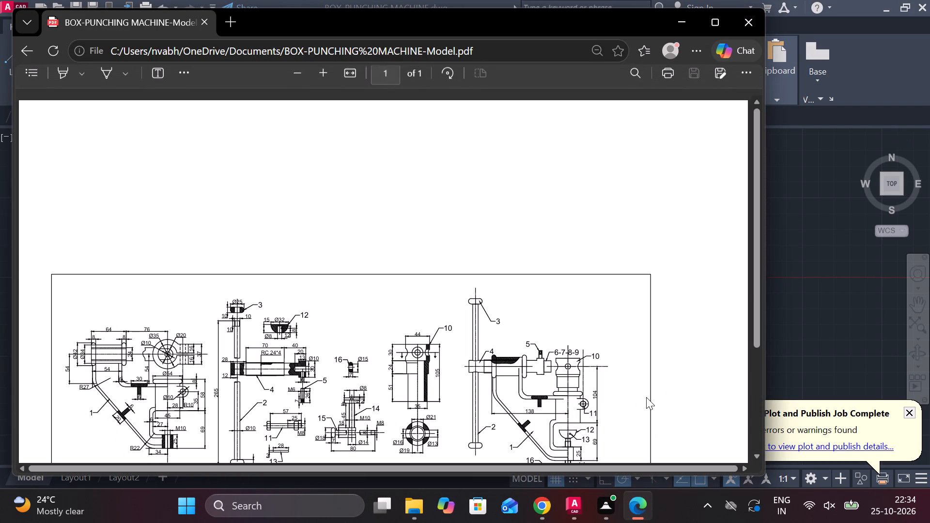
scroll(538, 370, down, 2)
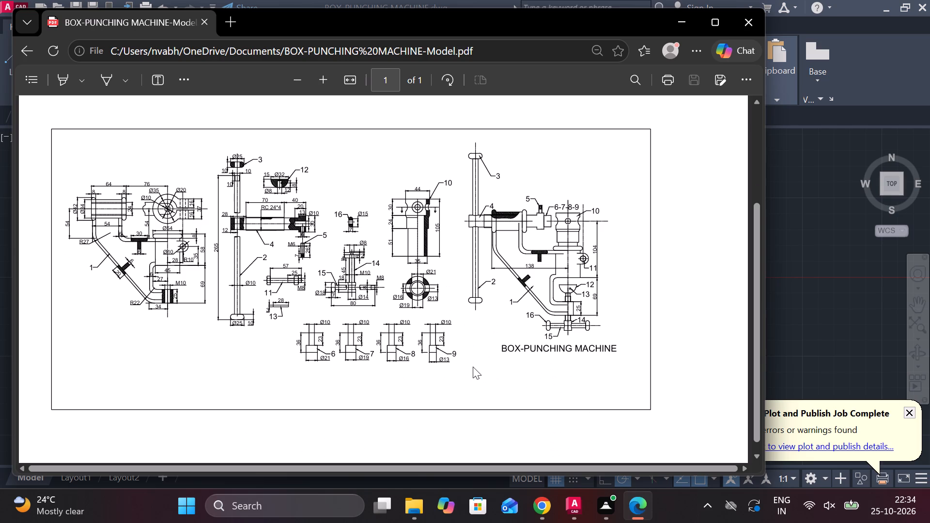